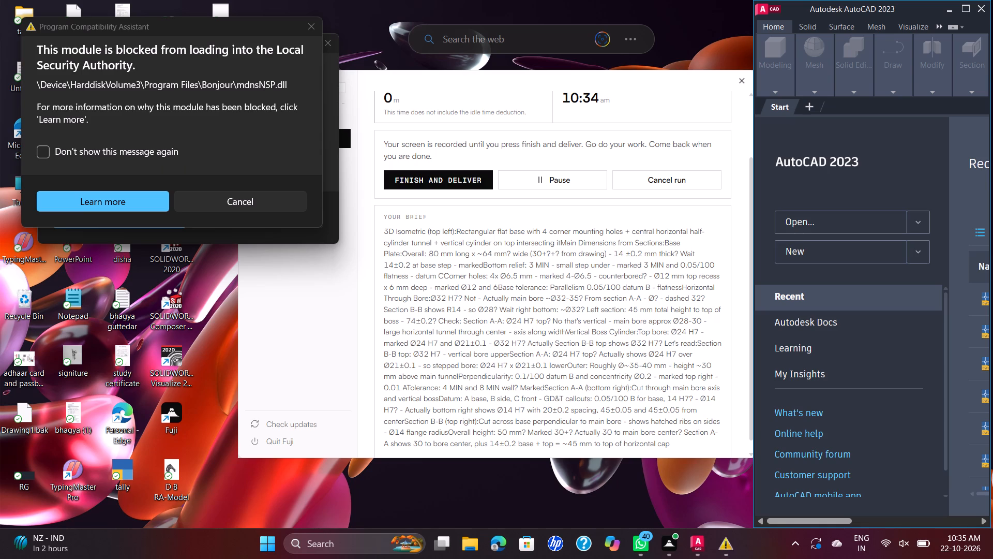
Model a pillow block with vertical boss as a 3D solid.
Maximize the AutoCAD window.
left_click(868, 155)
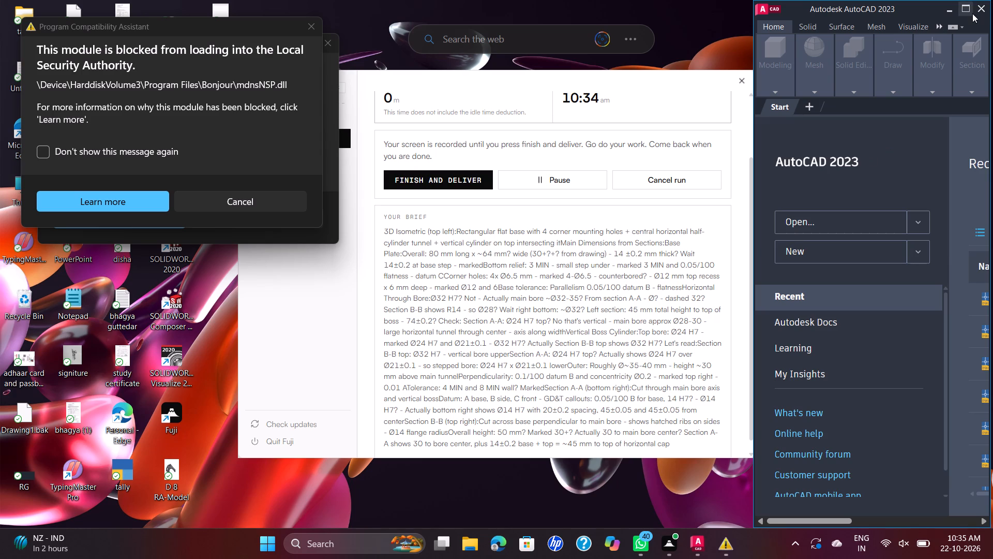
left_click(968, 11)
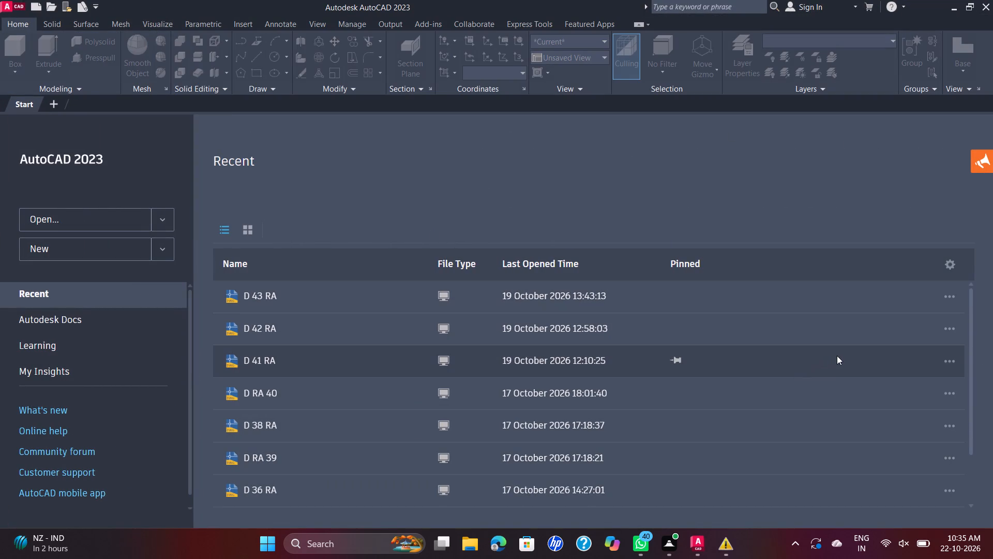
Remove the D 43 RA drawing from the recent files list.
left_click(953, 300)
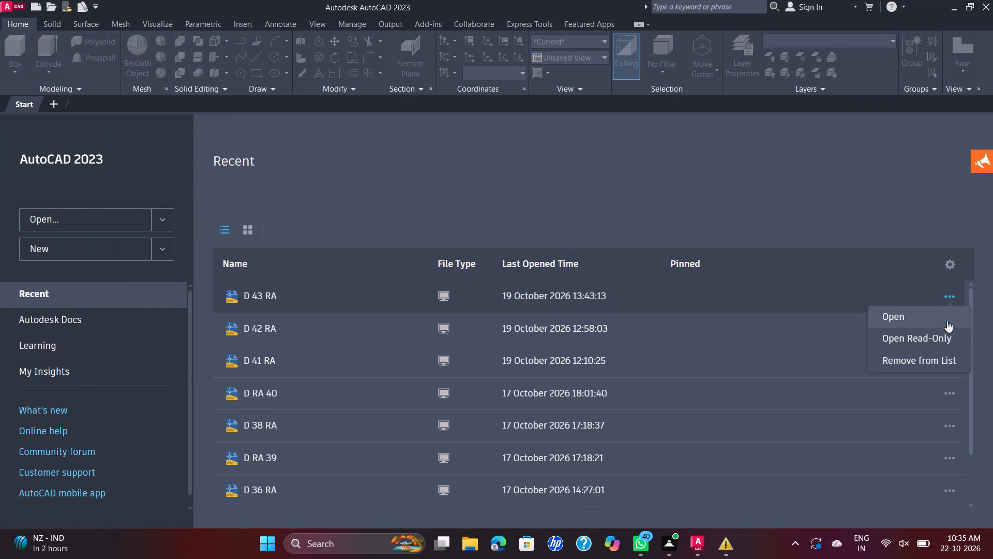
left_click(929, 362)
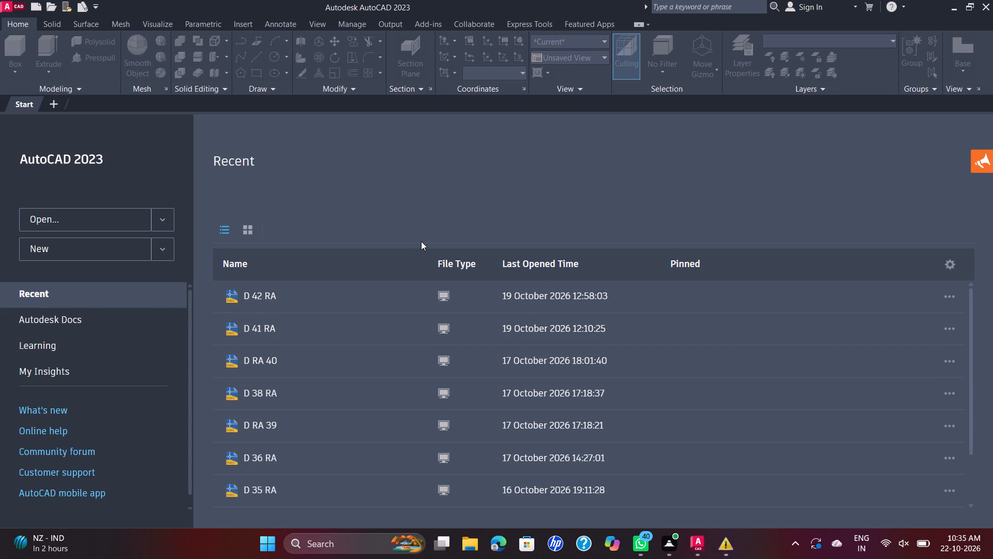
Create a new blank drawing.
left_click(88, 249)
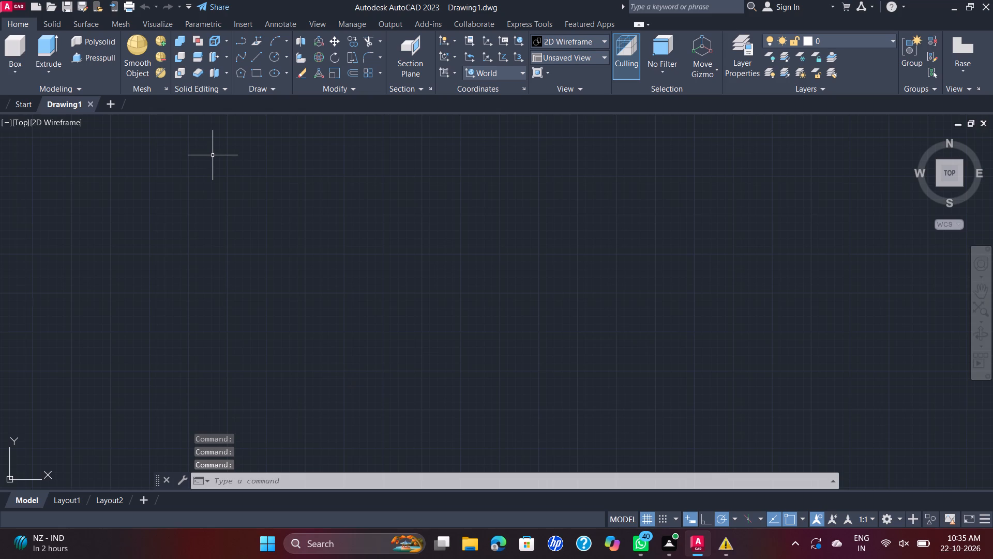
Set the drawing units' length precision to two decimal places (0.00).
type("UN")
key("Return")
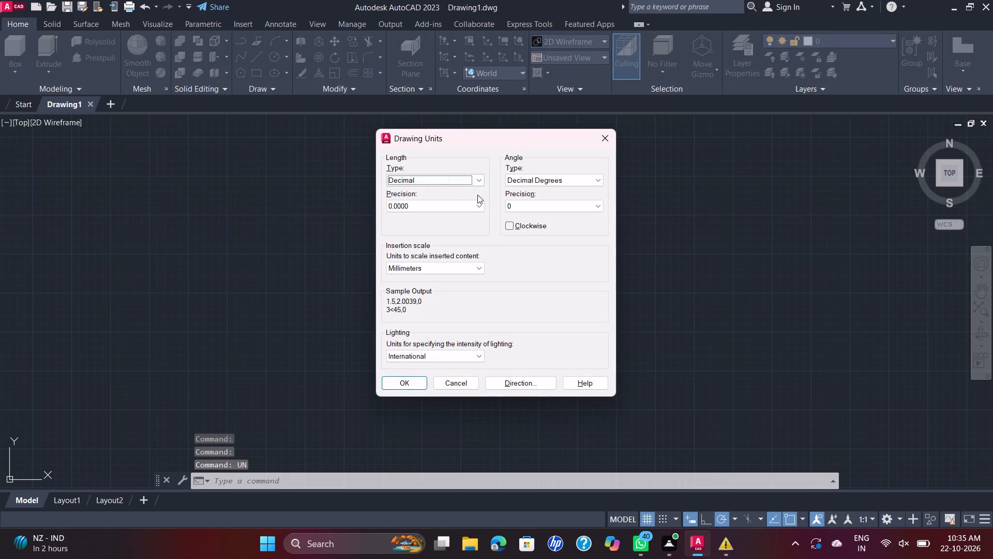
left_click(470, 210)
left_click(458, 230)
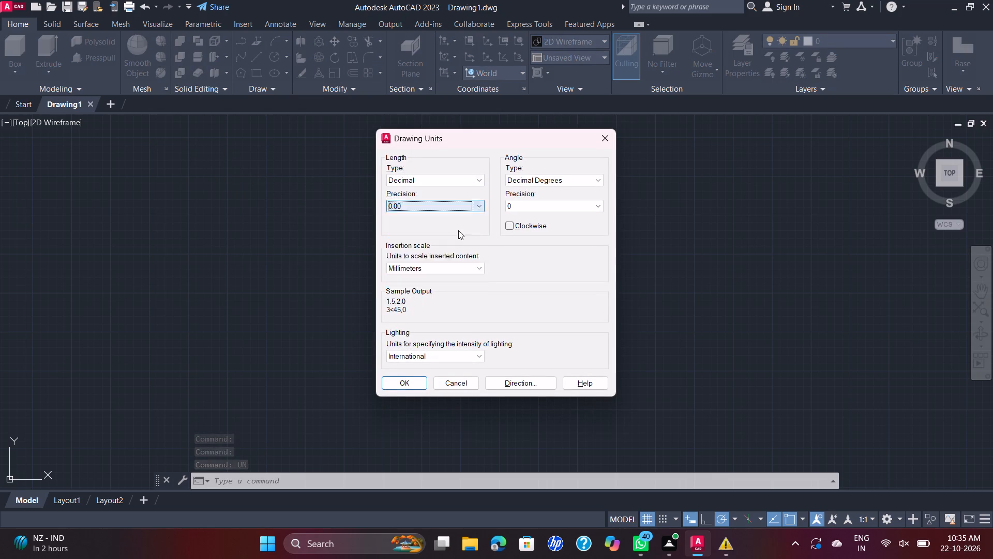
left_click(410, 386)
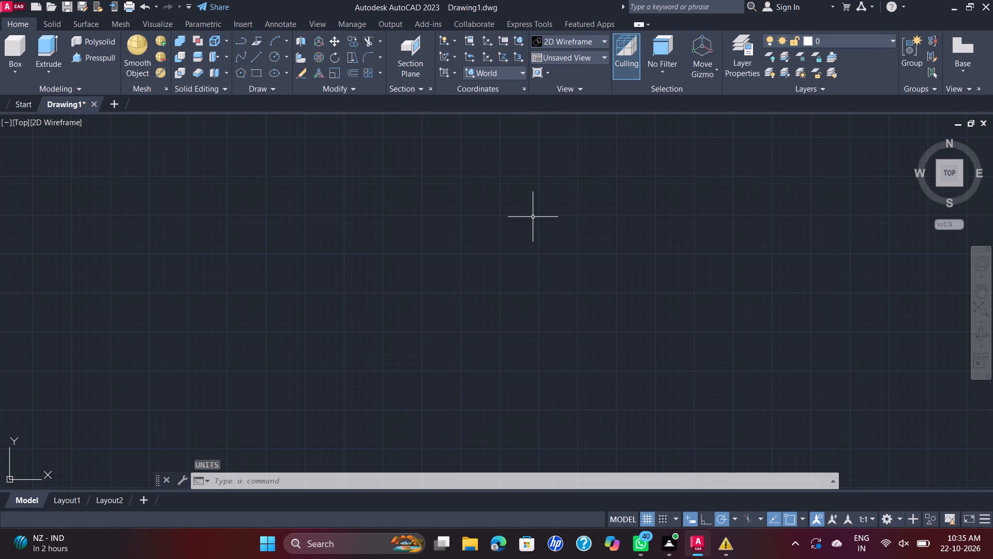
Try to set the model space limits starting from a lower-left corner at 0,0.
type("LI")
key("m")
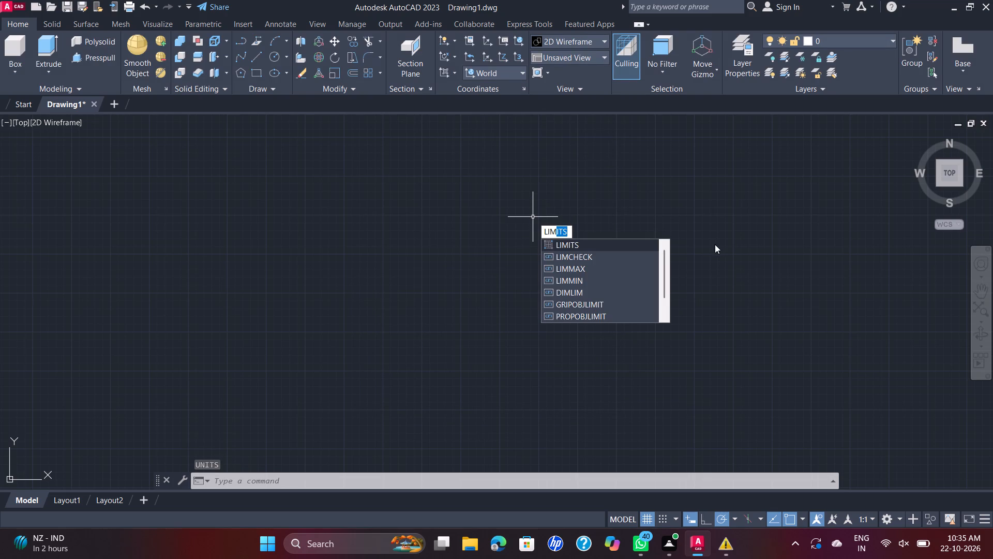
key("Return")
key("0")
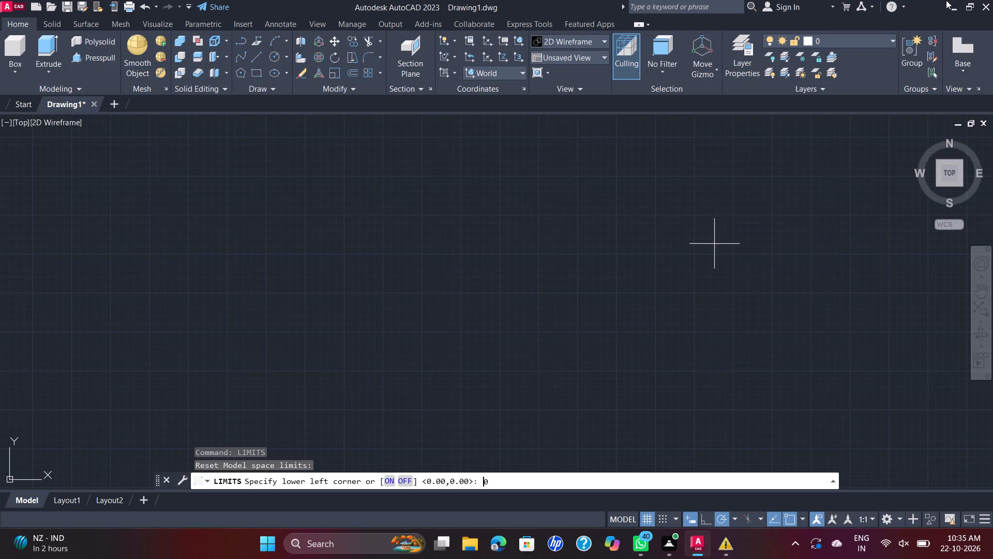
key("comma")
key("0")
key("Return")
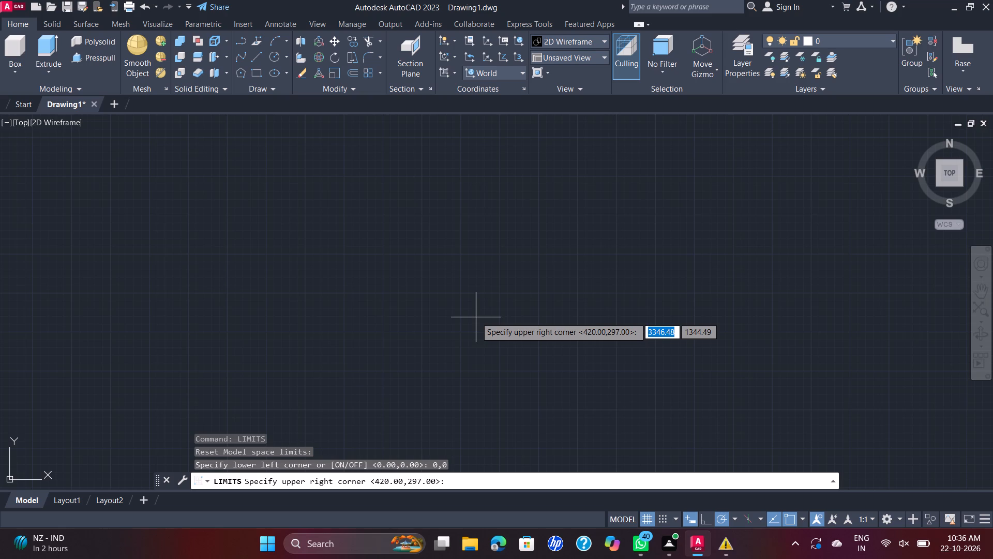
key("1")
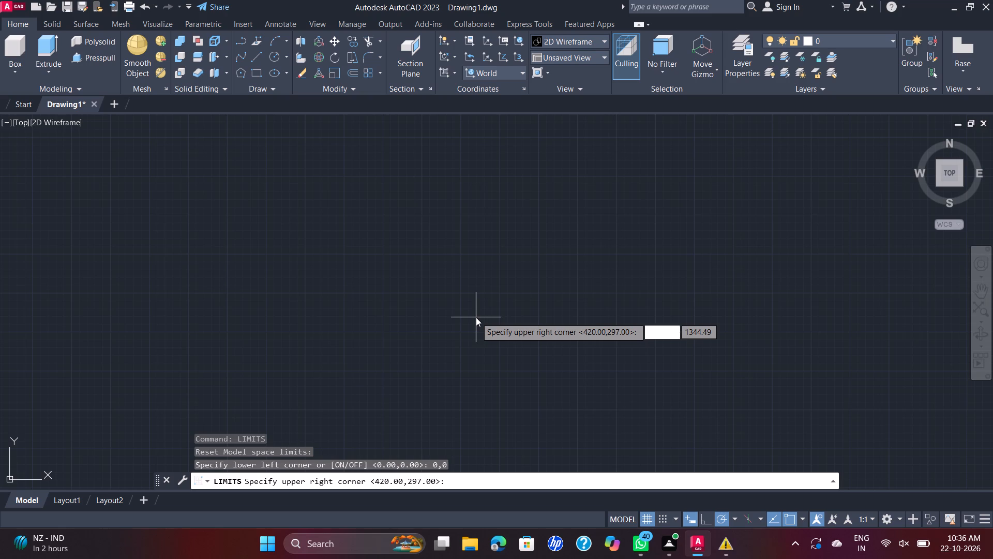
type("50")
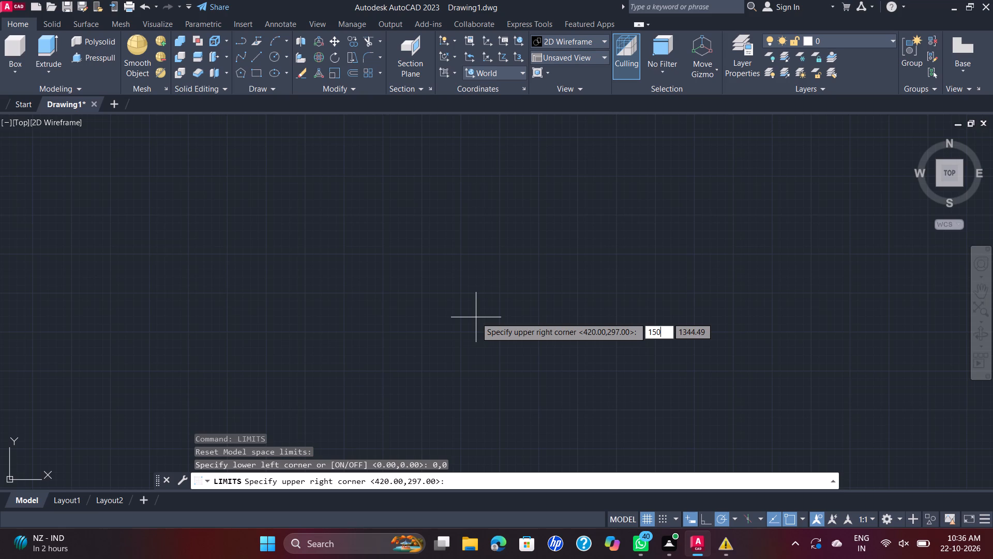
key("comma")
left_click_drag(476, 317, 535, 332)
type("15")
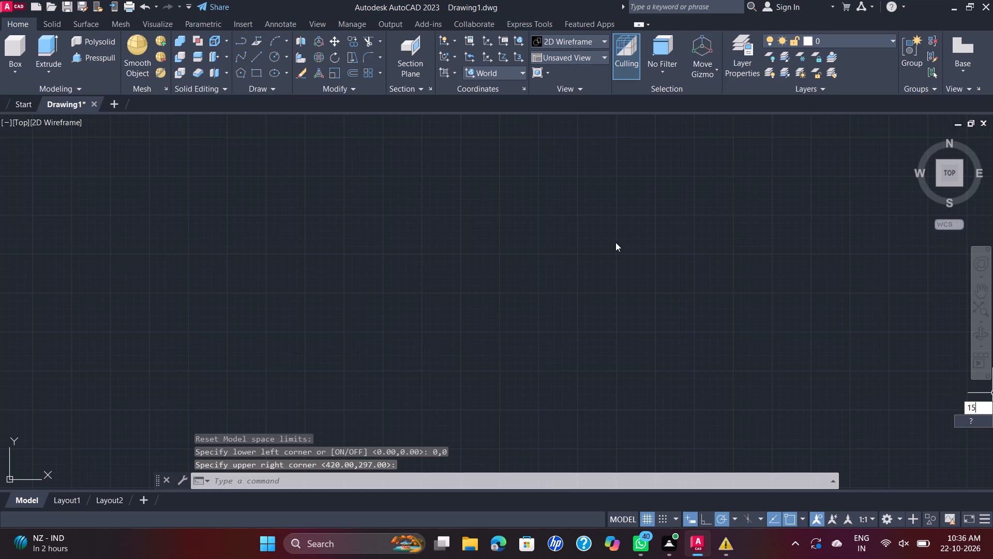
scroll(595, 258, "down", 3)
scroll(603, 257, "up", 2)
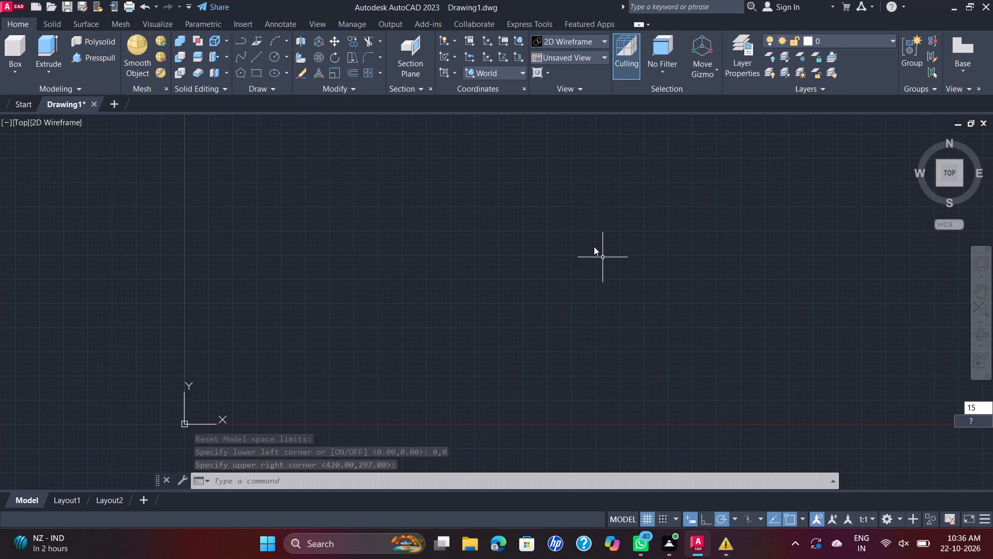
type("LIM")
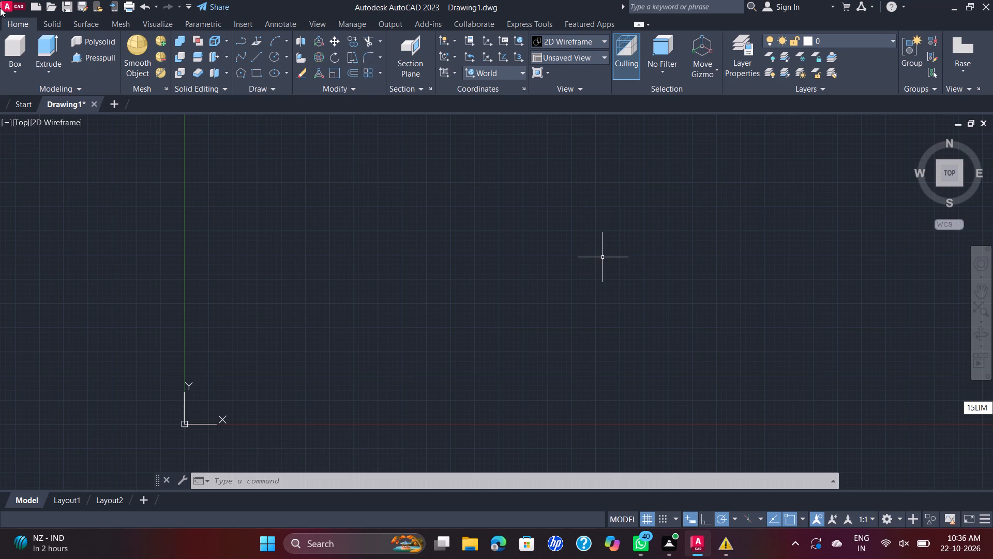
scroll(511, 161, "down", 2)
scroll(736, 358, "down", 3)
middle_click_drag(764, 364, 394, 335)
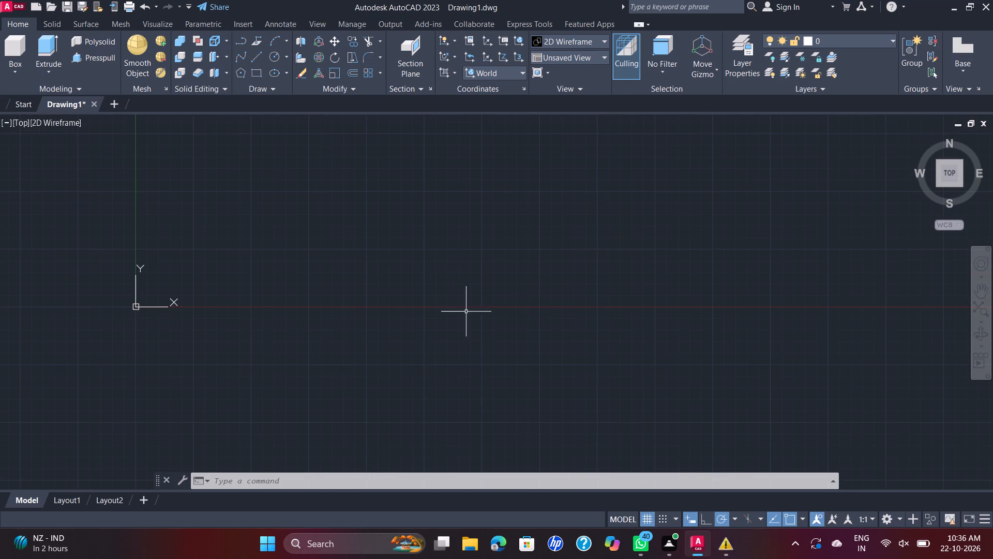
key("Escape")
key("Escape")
Set the model space limits from lower-left corner 0,0 to upper-right corner 150,150.
type("LI")
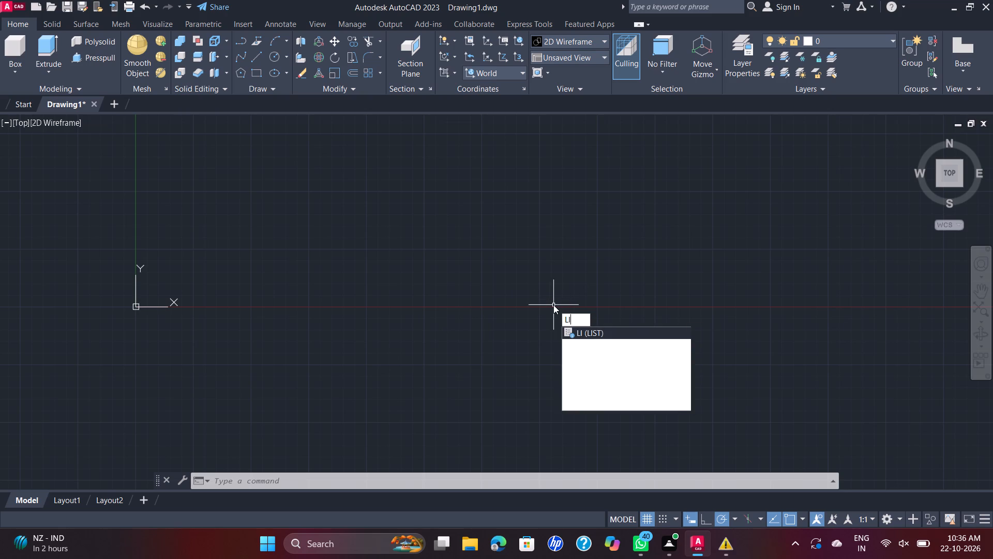
key("m")
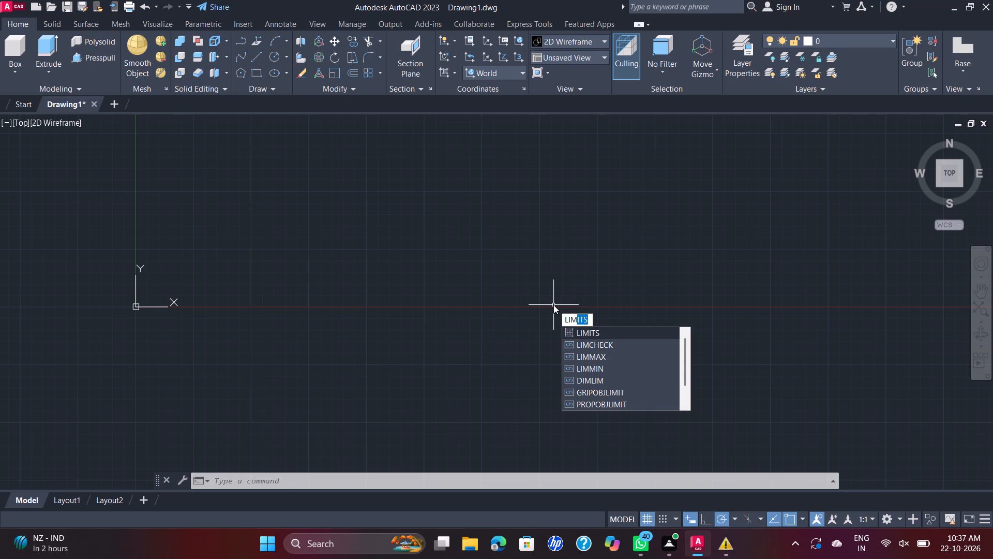
key("Return")
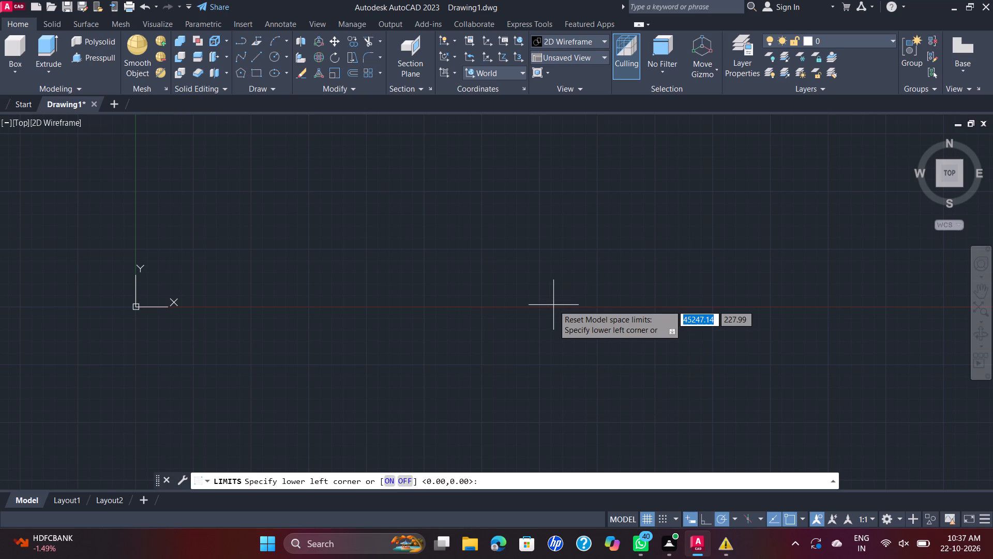
key("0")
type(",0")
key("Return")
type("150")
type(",150")
key("Return")
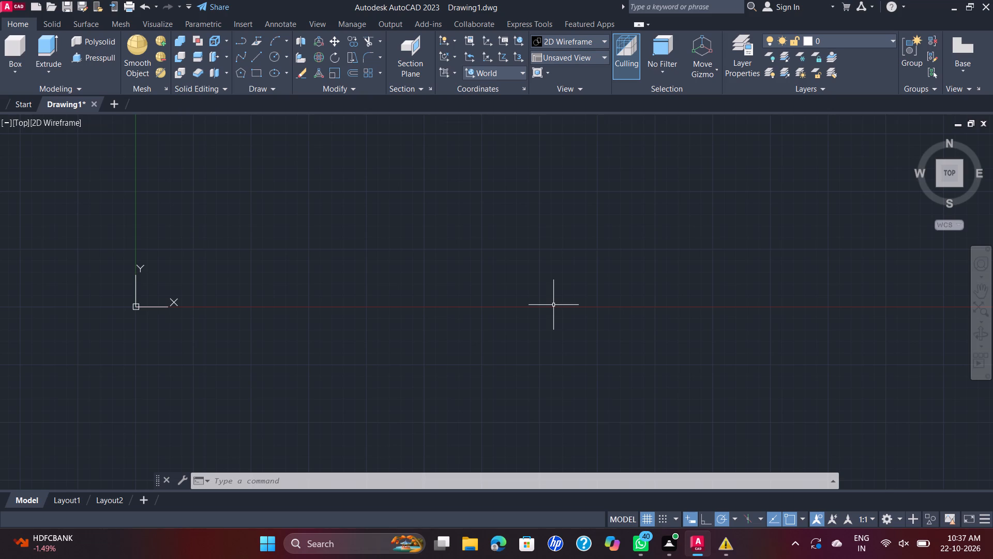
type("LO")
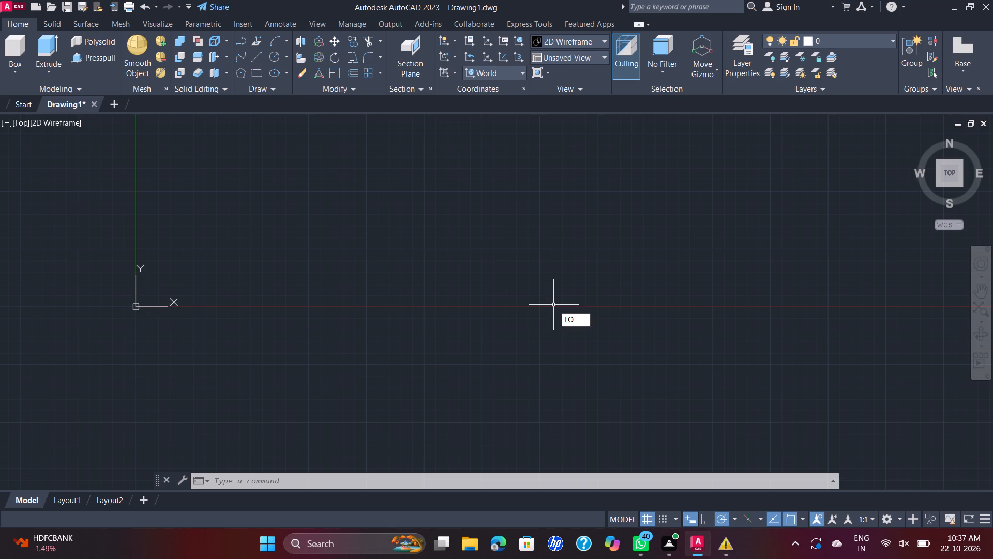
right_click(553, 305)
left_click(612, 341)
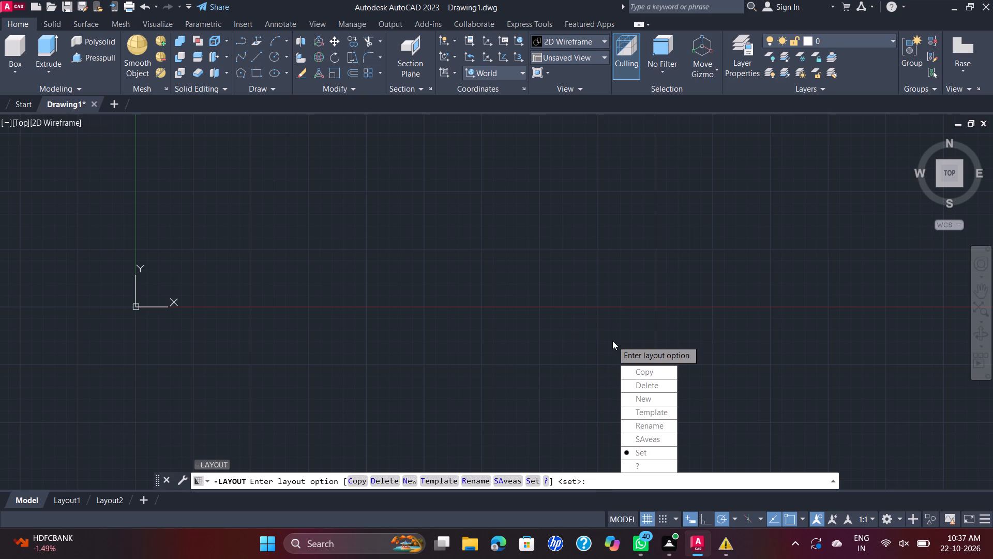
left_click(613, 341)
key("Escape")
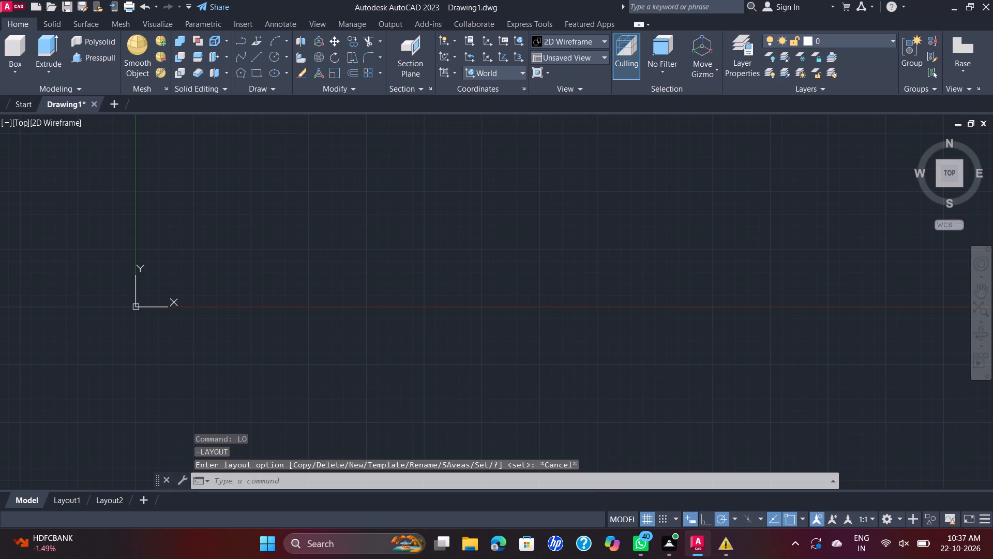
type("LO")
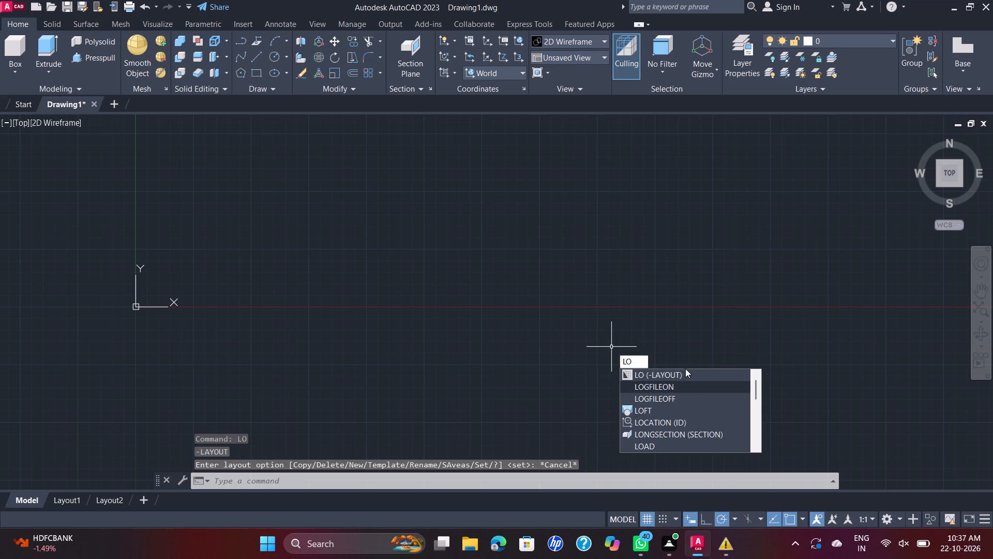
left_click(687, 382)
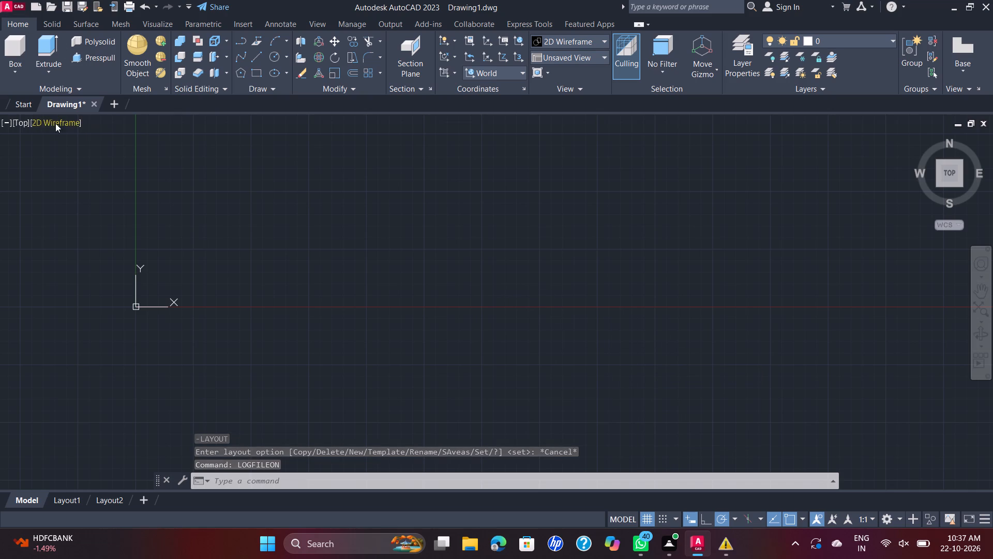
Switch the model view to SE Isometric.
left_click(17, 120)
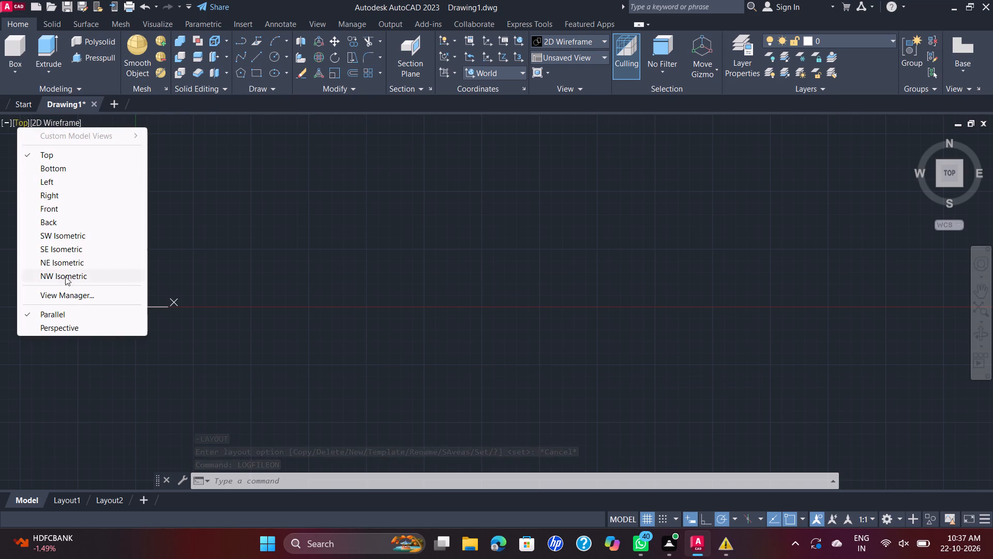
left_click(68, 250)
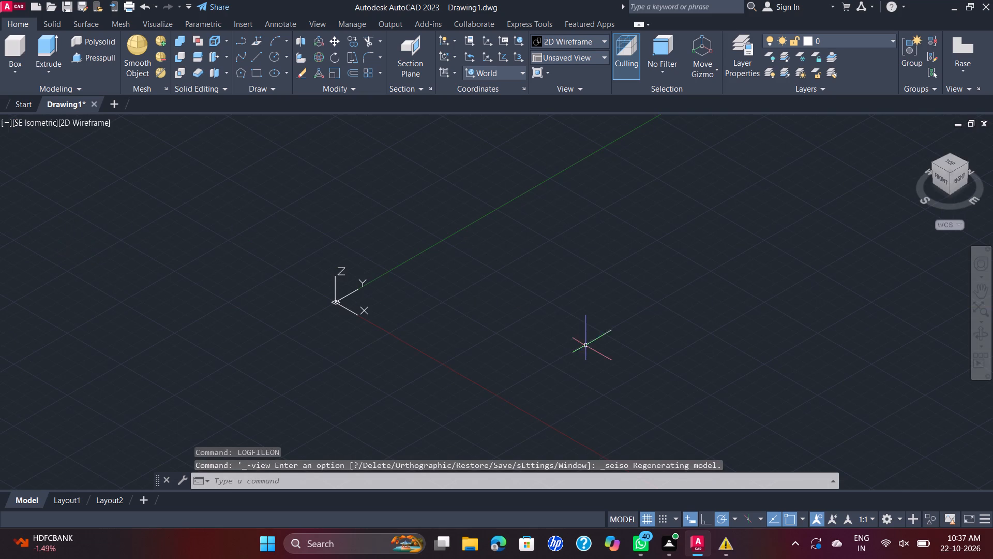
middle_click_drag(584, 345, 426, 318)
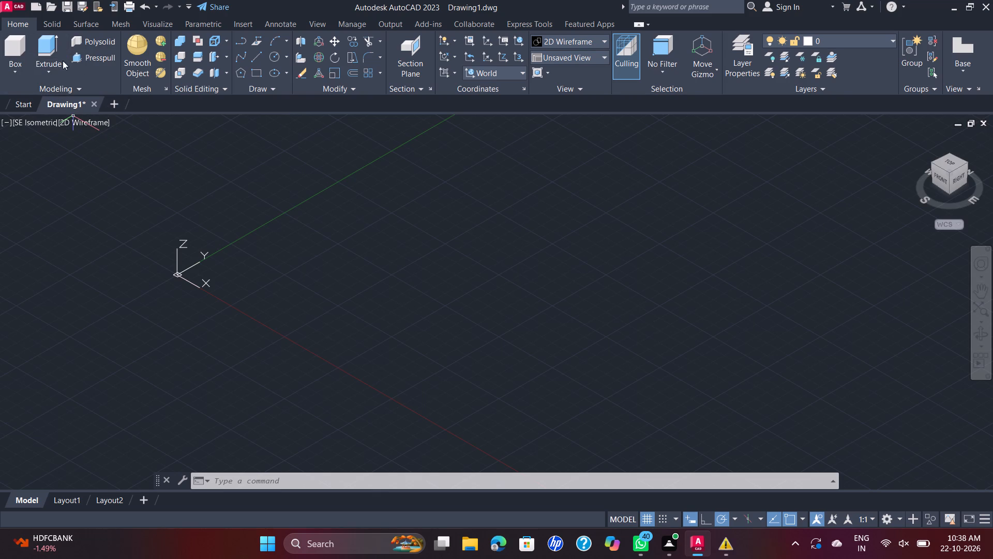
Start a rectangle on the XY plane with its first corner in open space away from the origin.
left_click(254, 77)
left_click(439, 270)
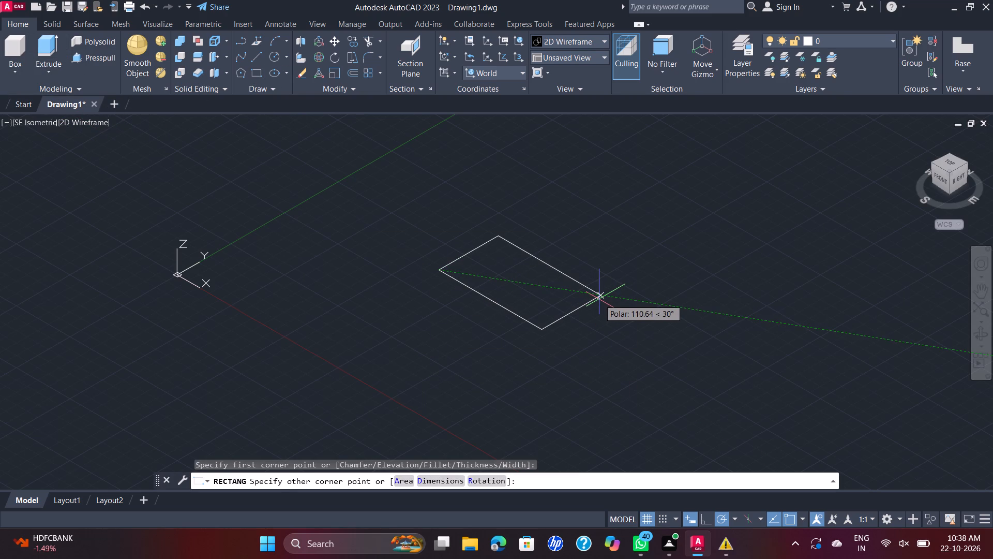
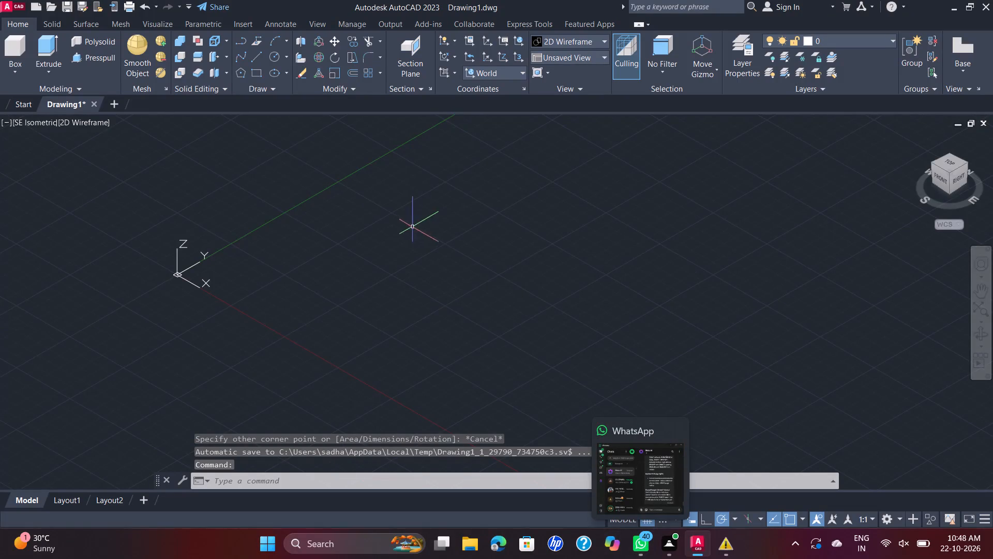
Draw the base plate outline as an 80 by 64 rectangle on the XY plane, in open space away from the origin.
left_click(260, 71)
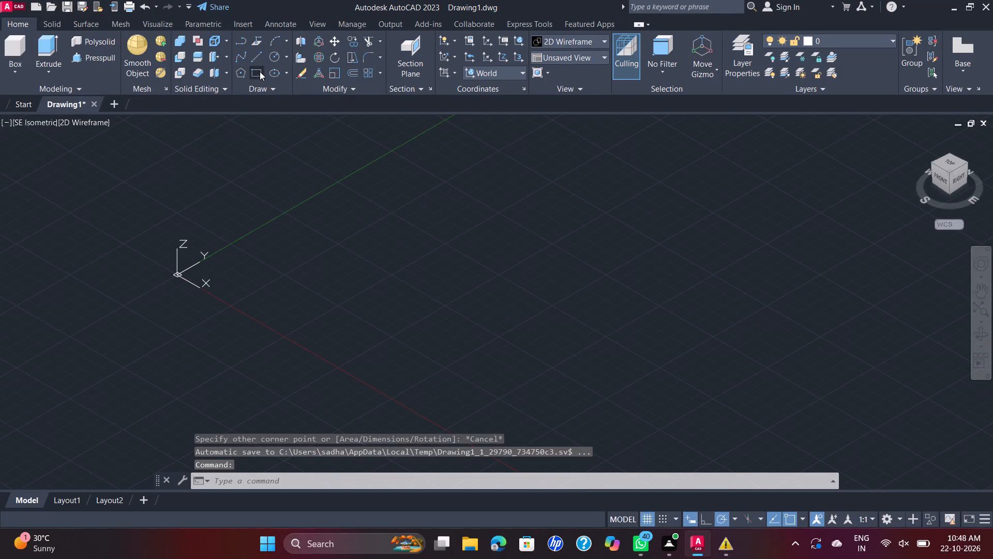
left_click(423, 255)
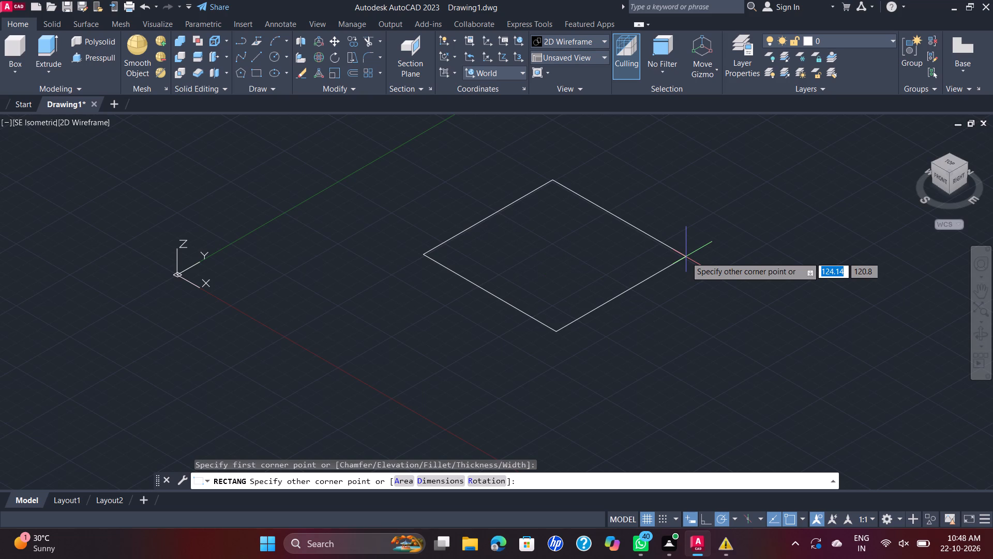
type("80")
key("Tab")
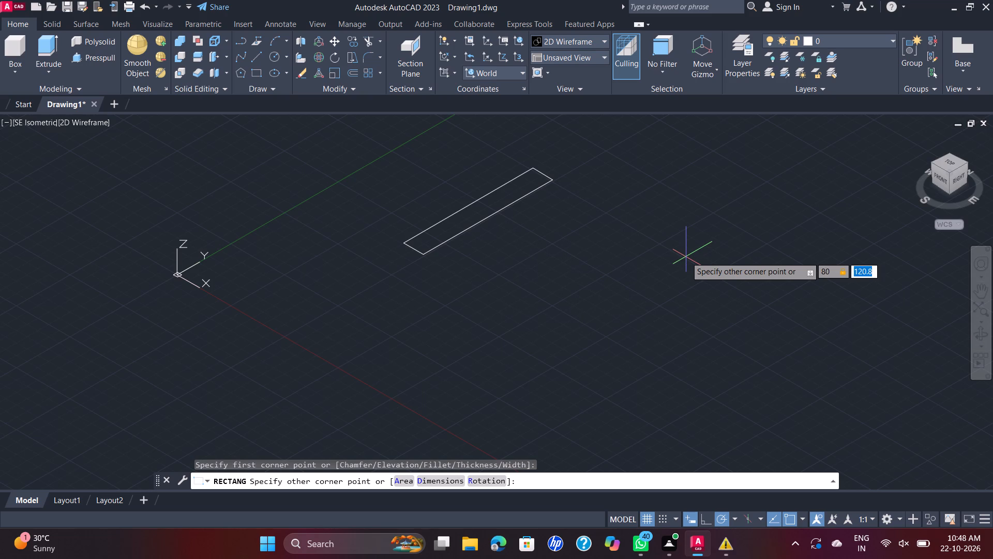
type("64")
key("Return")
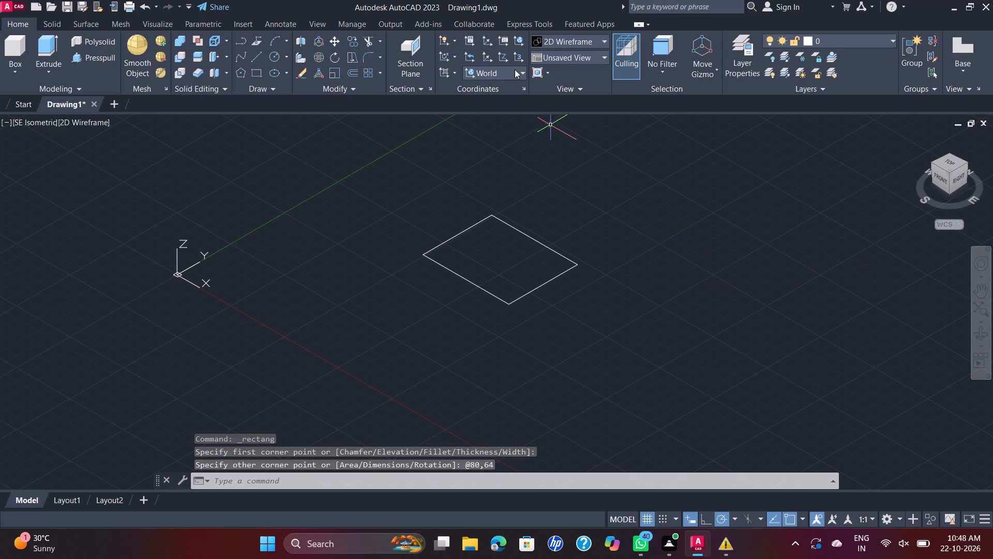
Presspull the 80 by 64 rectangle upward by 14 to form the solid base plate.
scroll(535, 268, "up", 2)
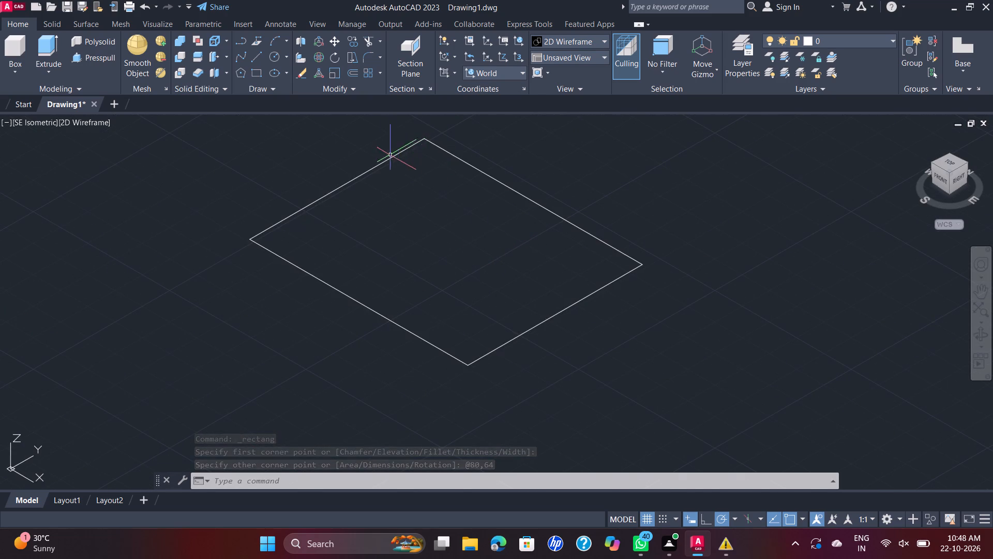
left_click(100, 54)
left_click(453, 329)
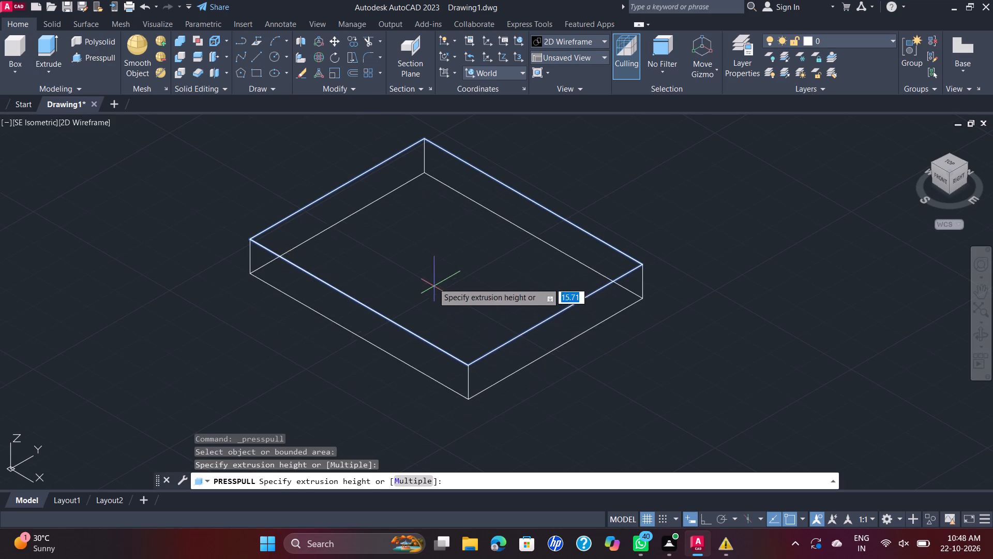
type("14")
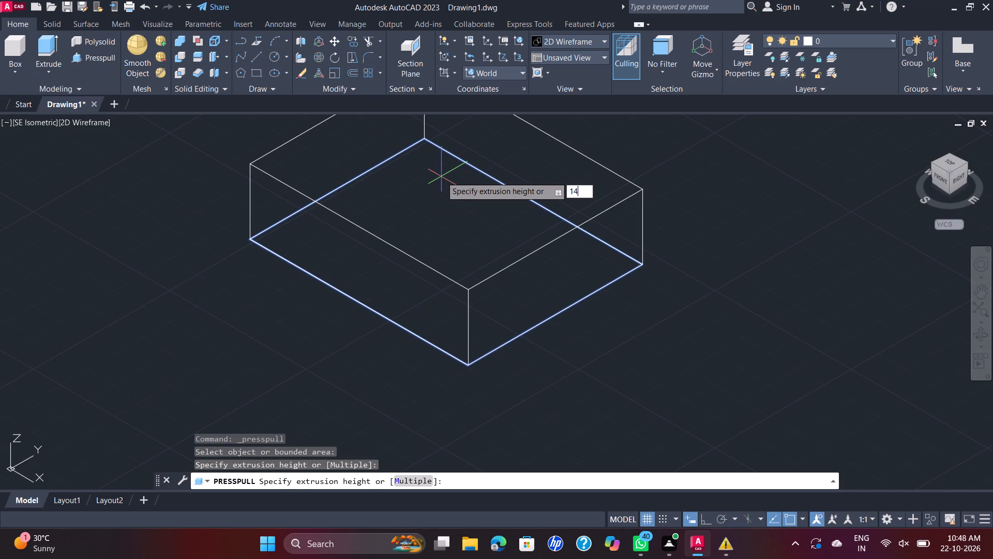
key("Return")
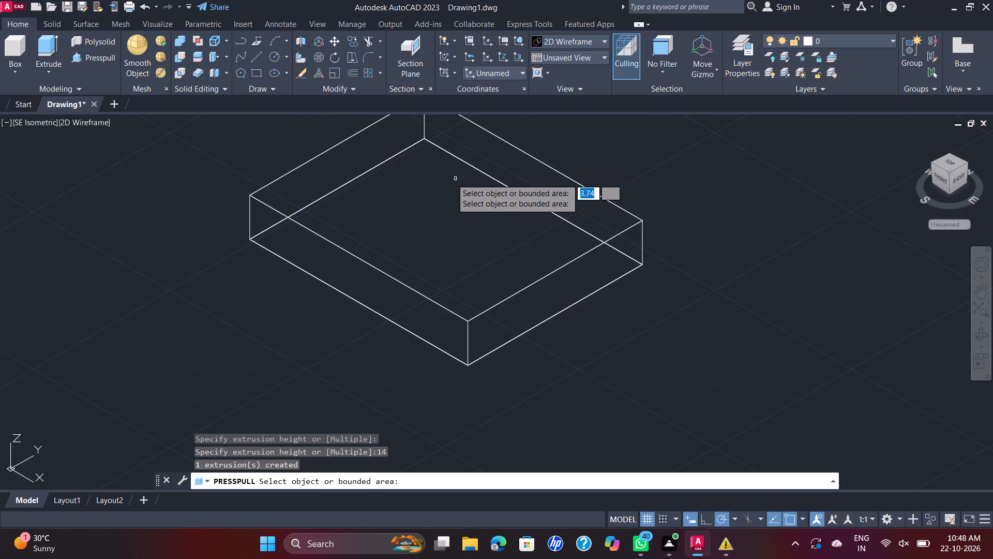
key("Escape")
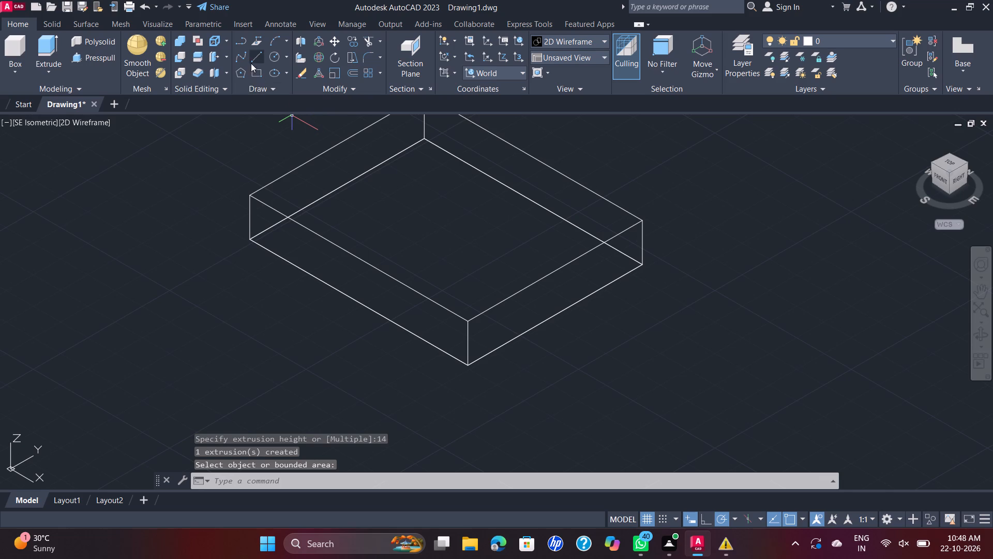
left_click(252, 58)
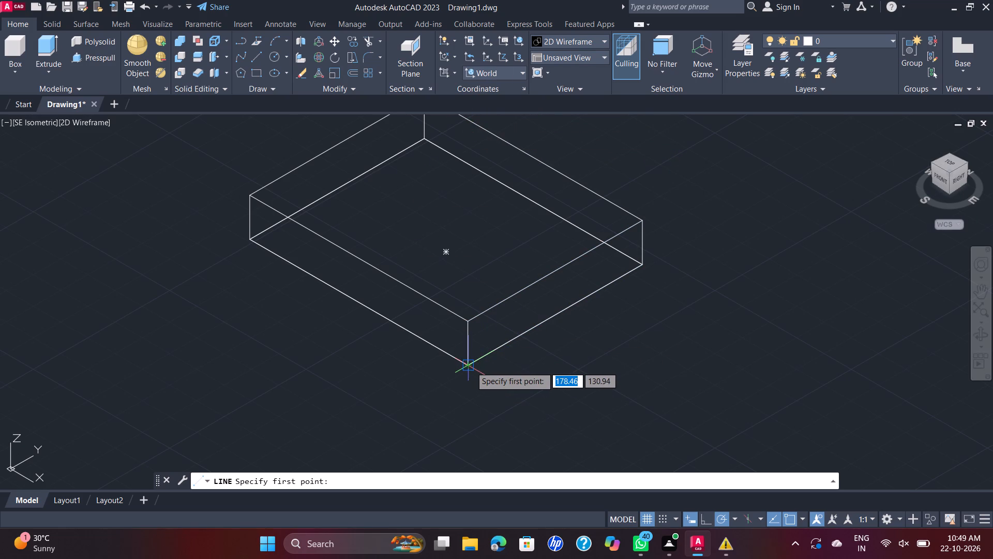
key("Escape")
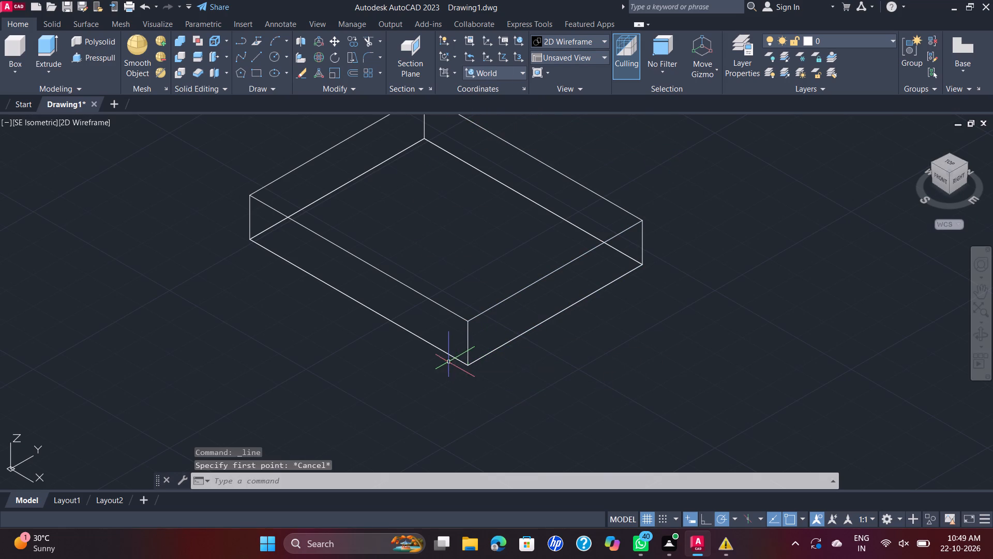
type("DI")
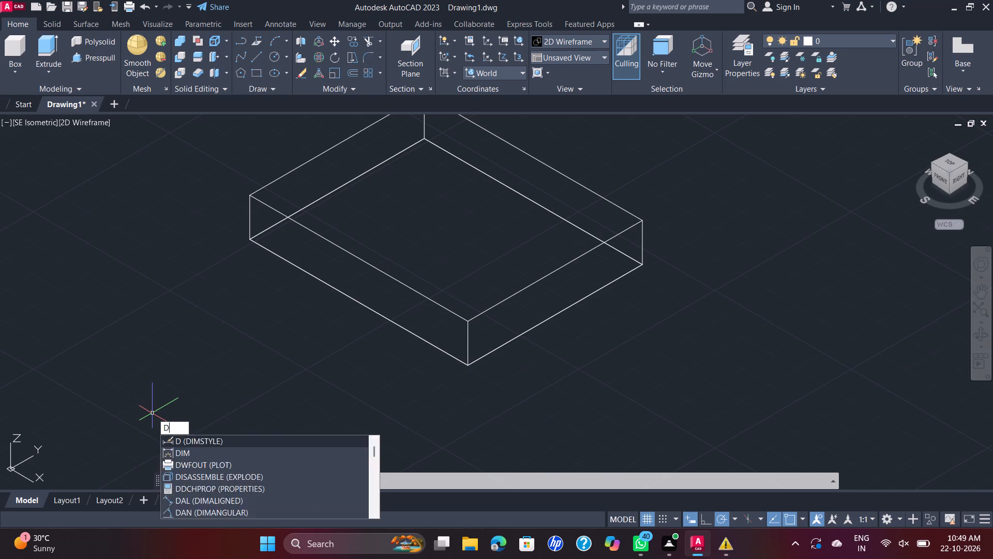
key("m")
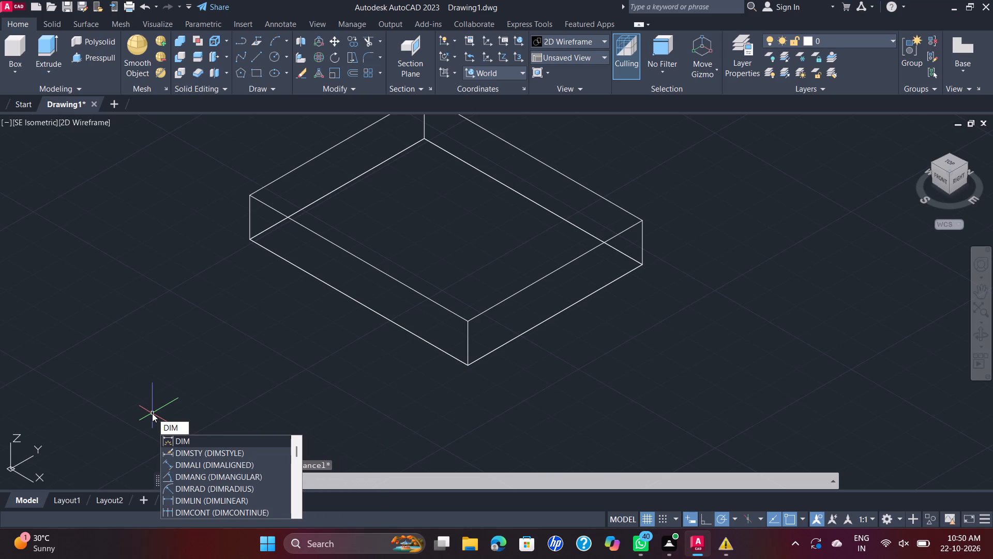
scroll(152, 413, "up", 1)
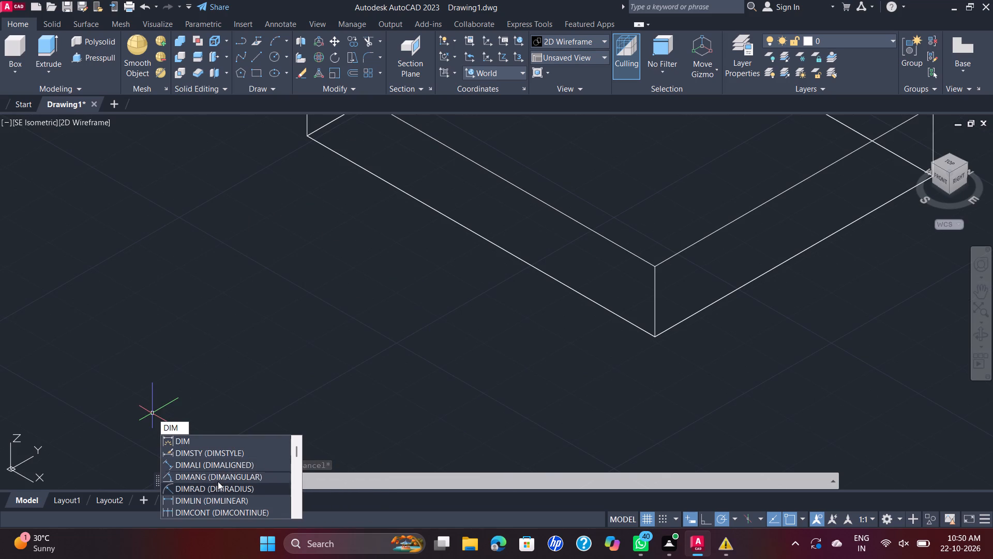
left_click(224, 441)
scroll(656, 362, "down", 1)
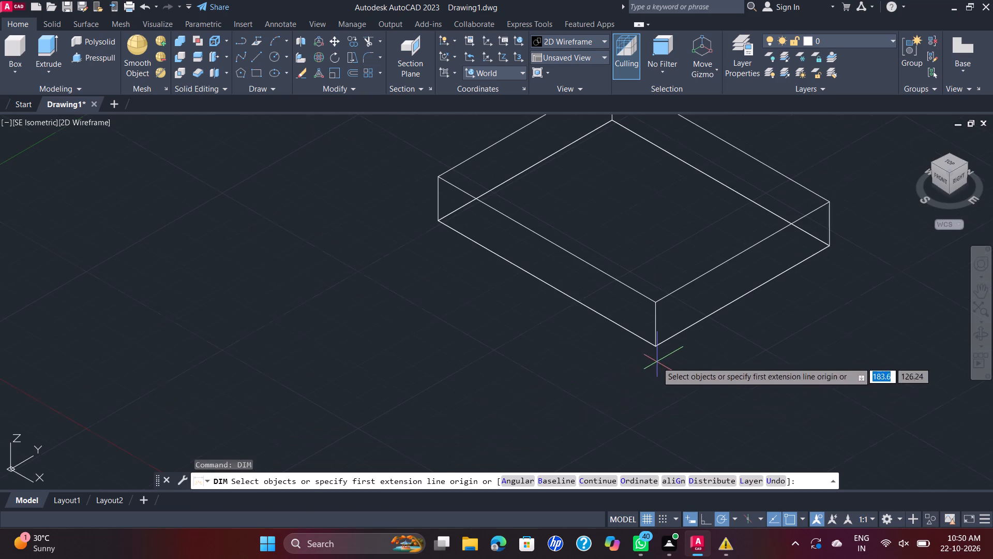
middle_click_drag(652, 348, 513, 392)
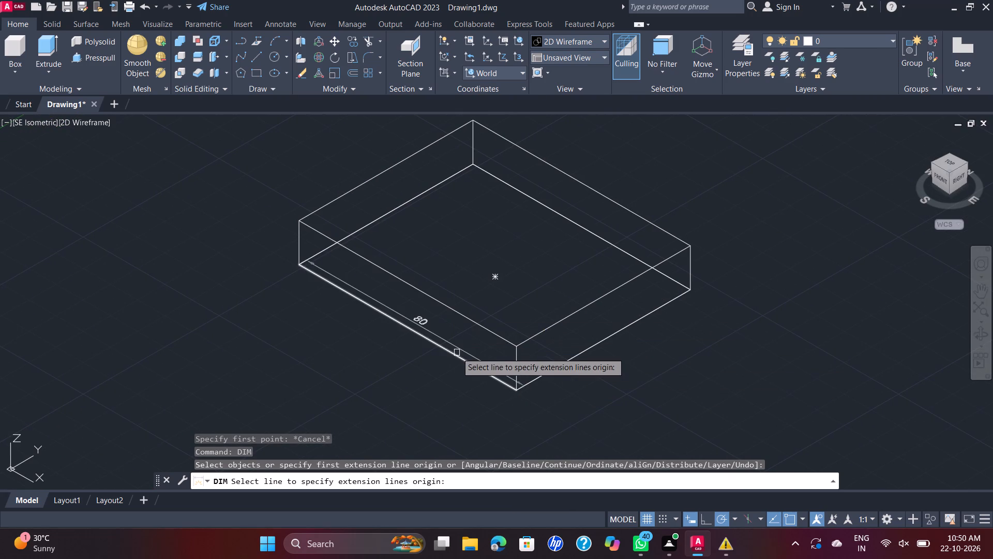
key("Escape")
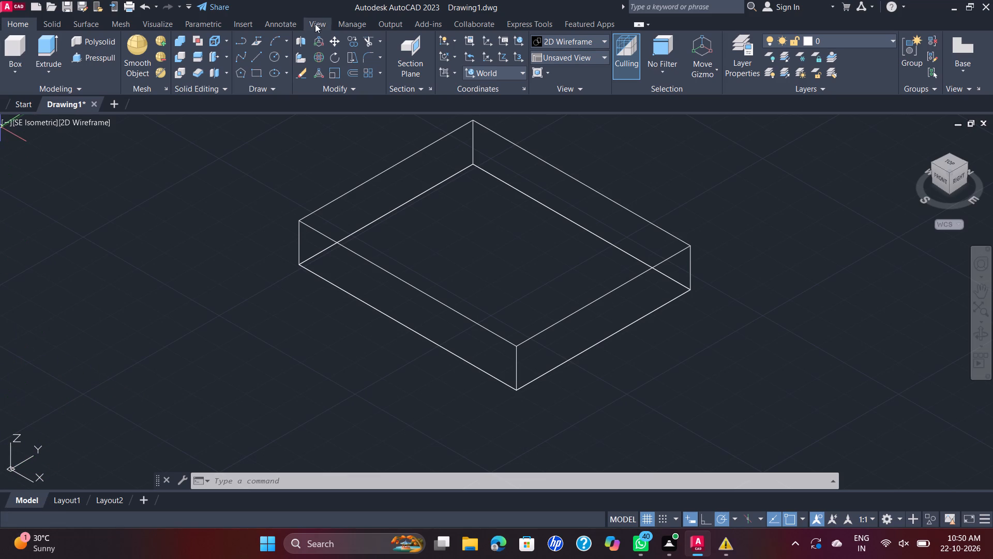
Draw the slot outline on the plate's 64-long right face: 20 along the bottom edge, 6 up, 24 across, down, and on to the far corner.
left_click(255, 55)
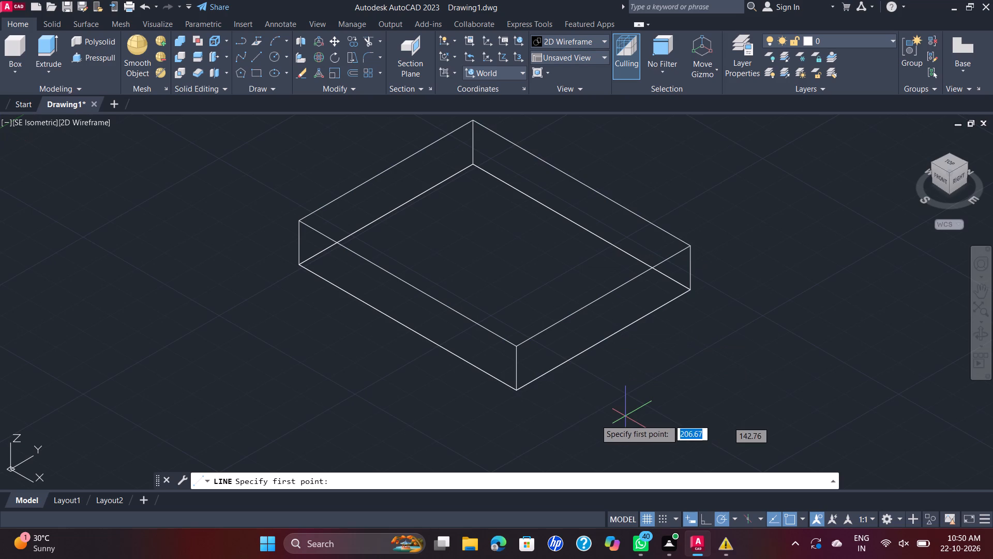
left_click(514, 391)
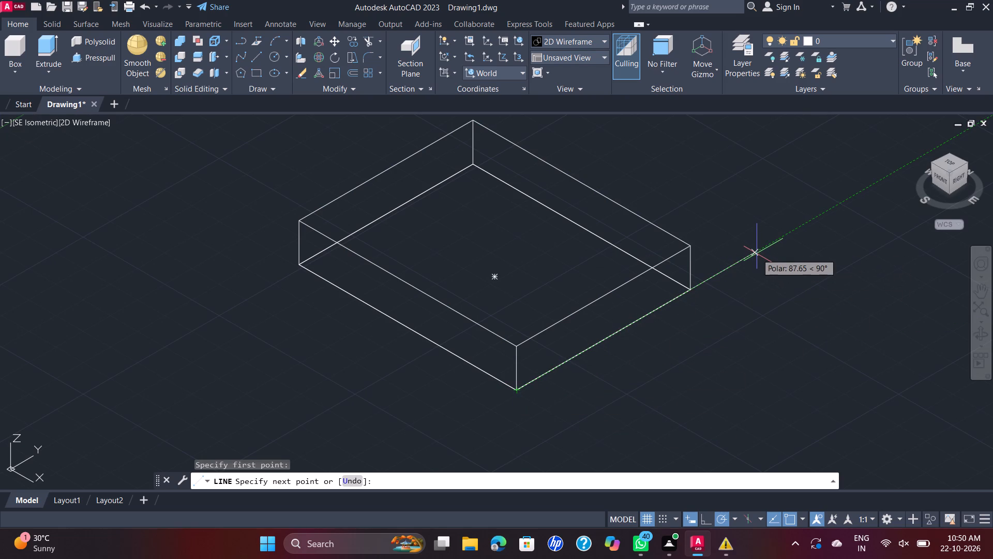
type("20")
key("Return")
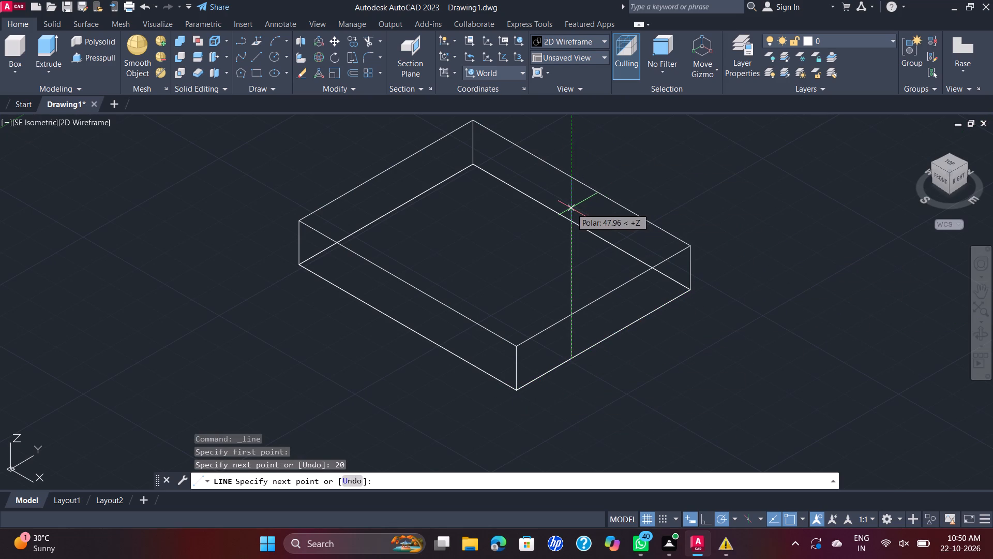
key("6")
key("Return")
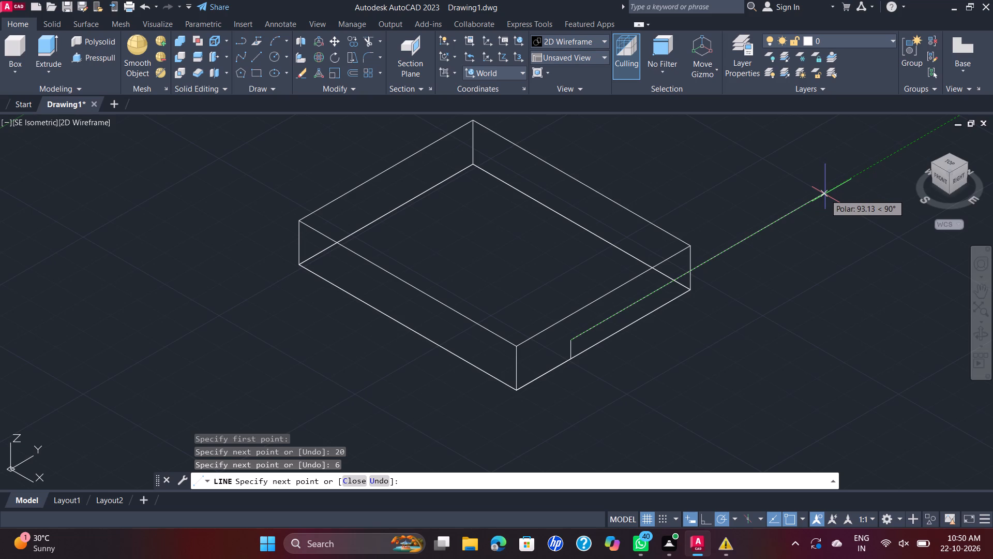
type("24")
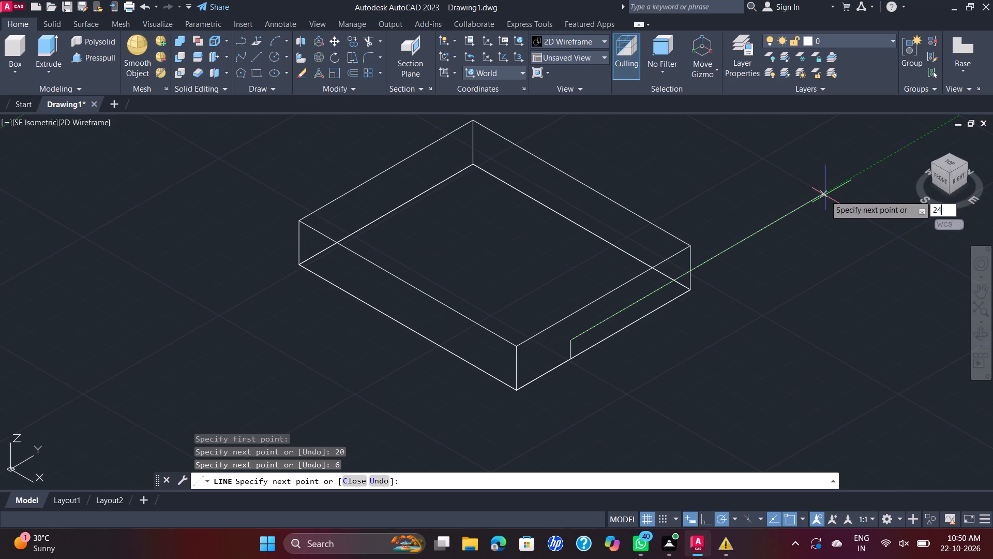
key("Return")
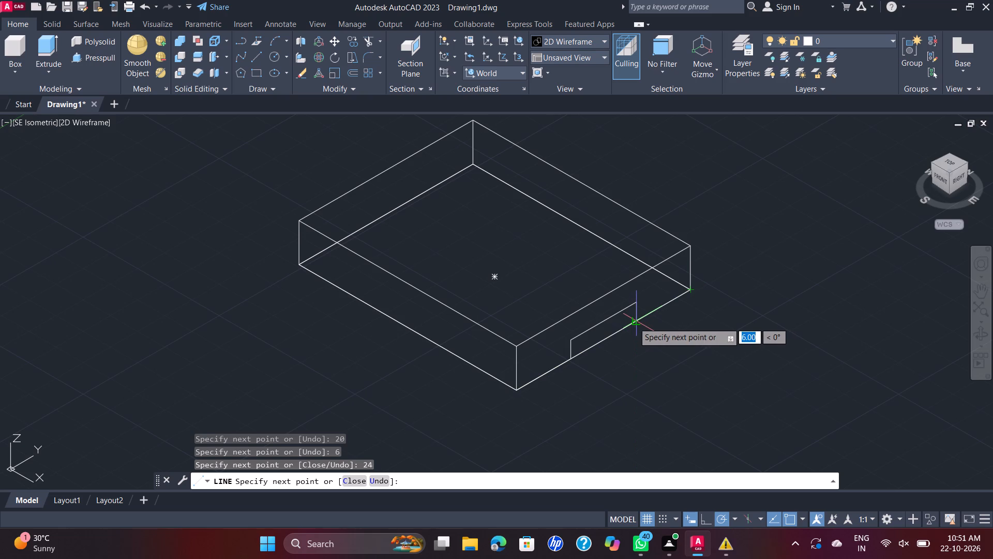
left_click(631, 322)
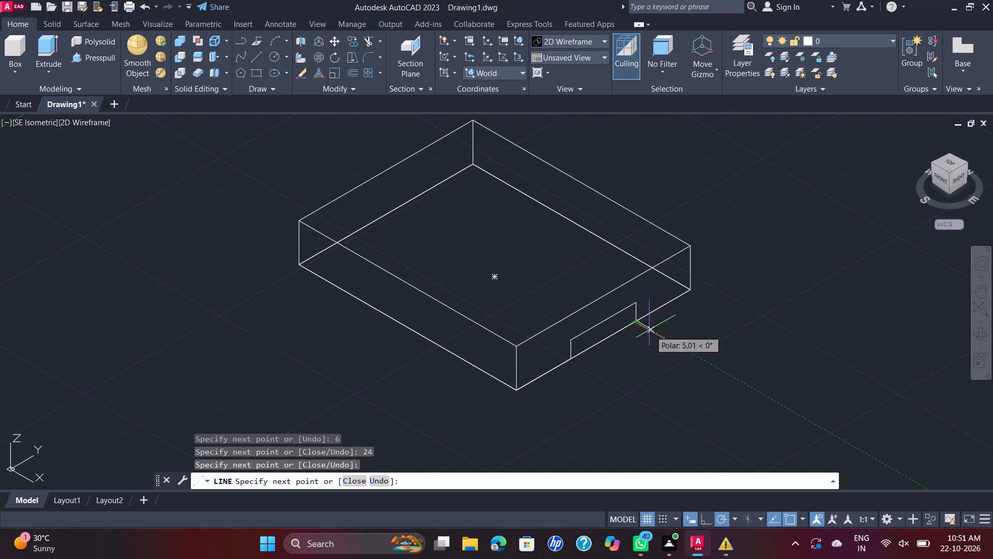
left_click(688, 288)
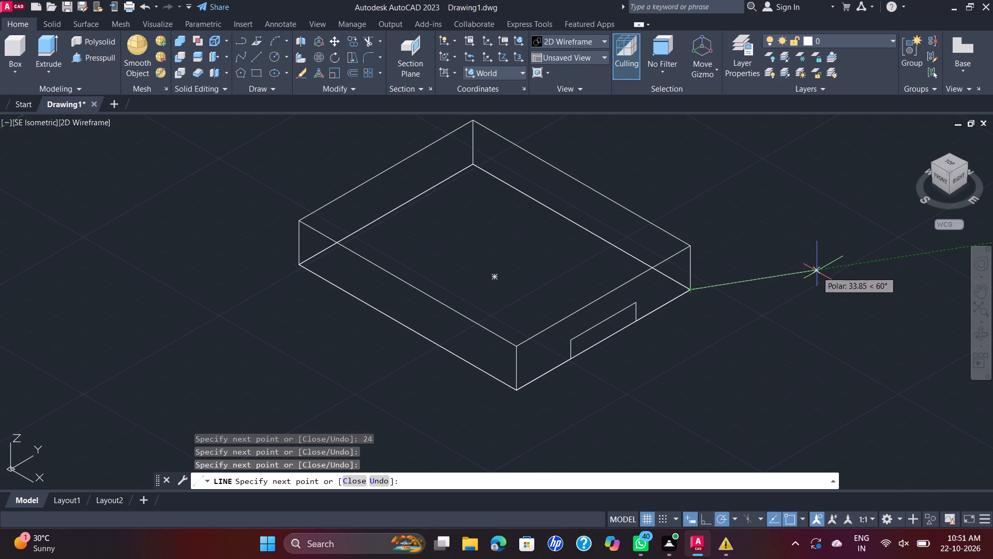
key("Escape")
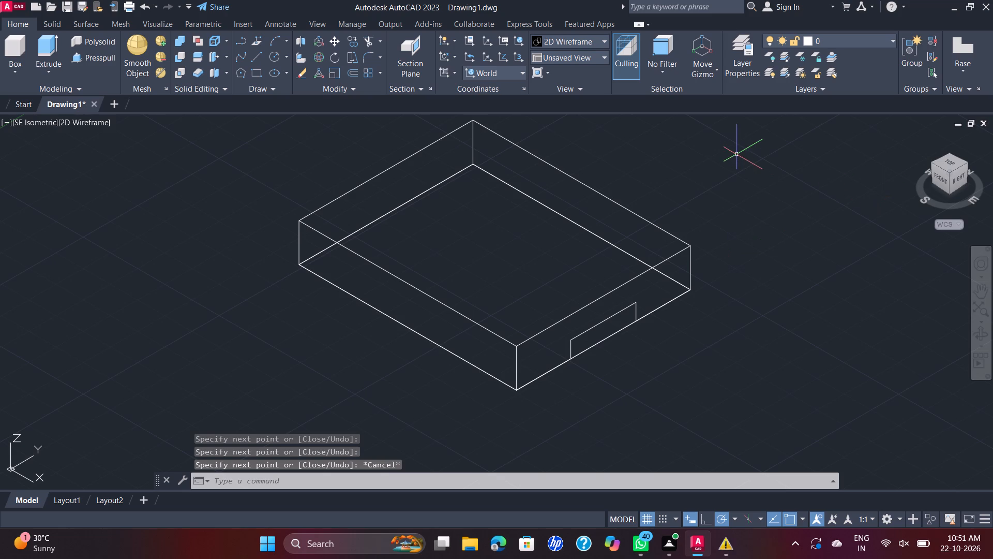
Presspull the 24 by 6 slot profile through the full length of the base plate to cut the bottom channel.
left_click(92, 55)
left_click(626, 318)
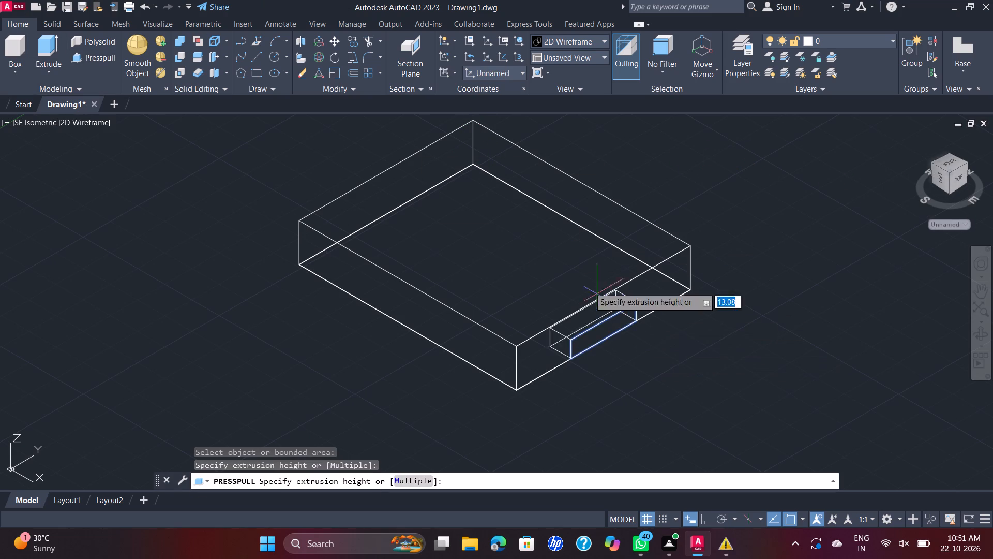
left_click_drag(232, 168, 232, 174)
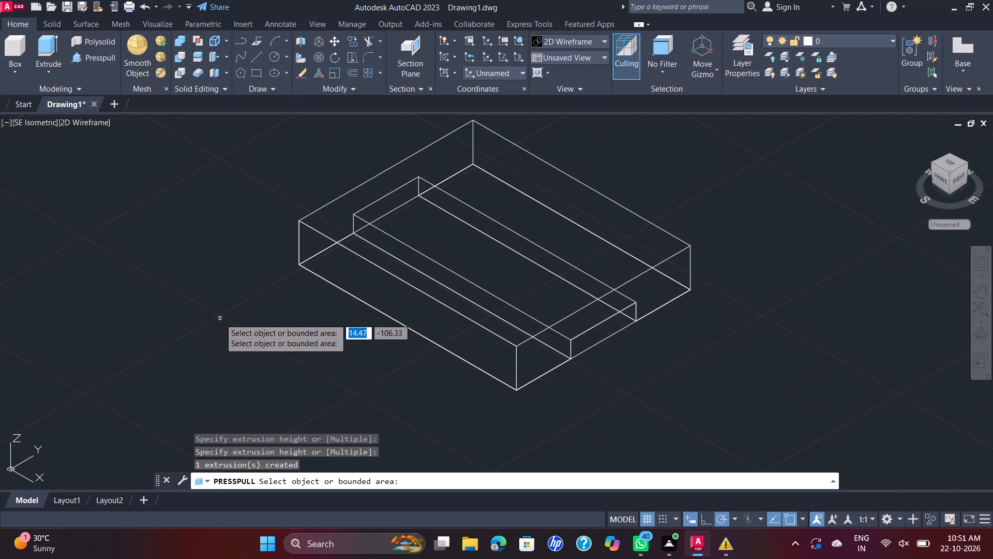
key("Escape")
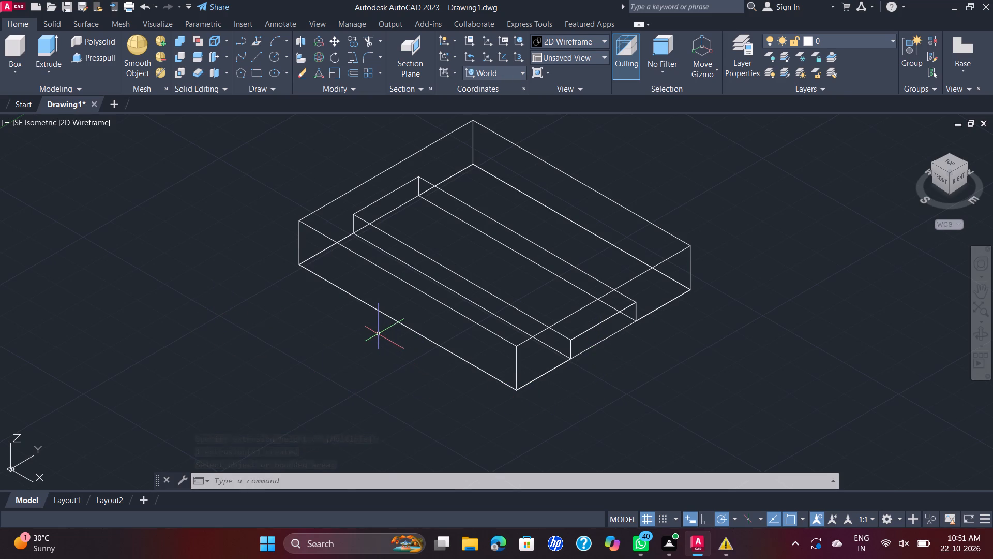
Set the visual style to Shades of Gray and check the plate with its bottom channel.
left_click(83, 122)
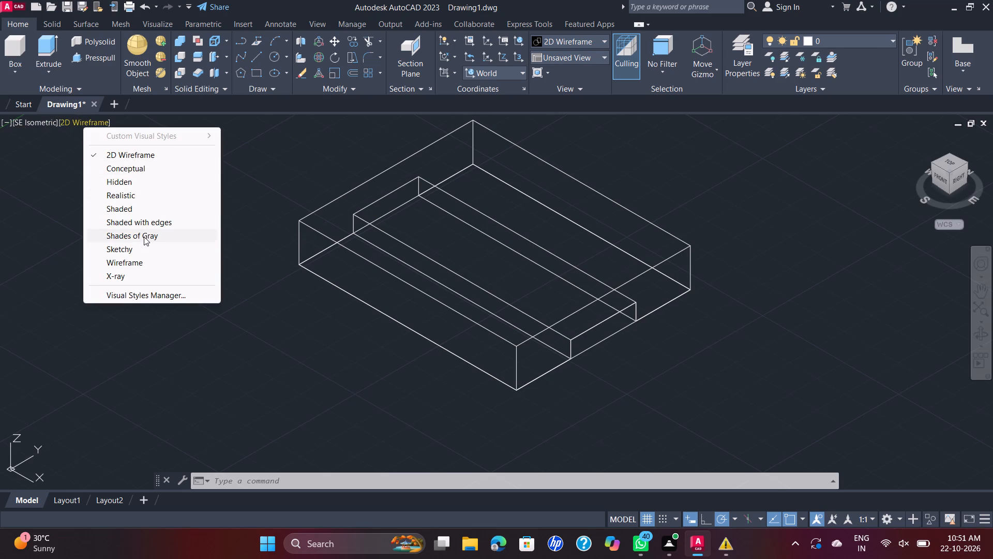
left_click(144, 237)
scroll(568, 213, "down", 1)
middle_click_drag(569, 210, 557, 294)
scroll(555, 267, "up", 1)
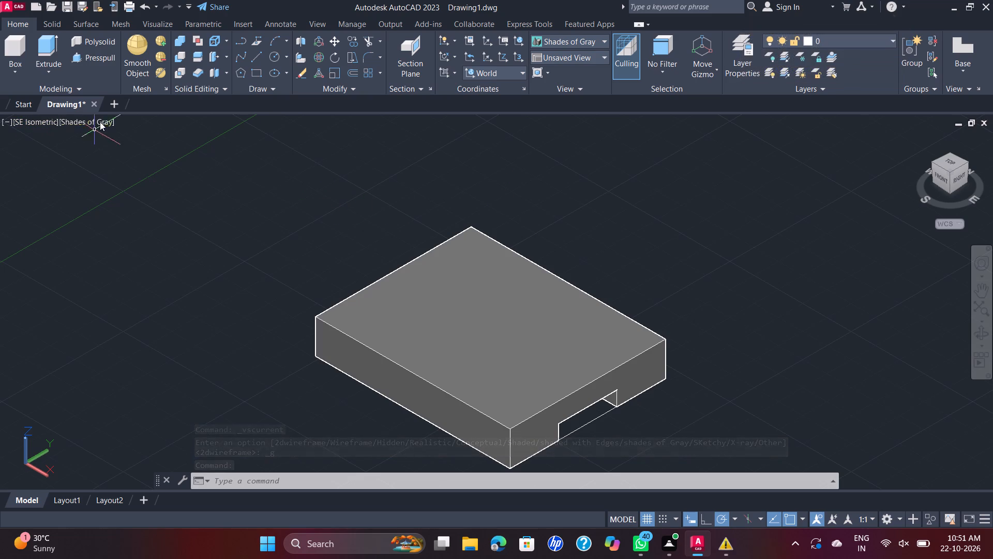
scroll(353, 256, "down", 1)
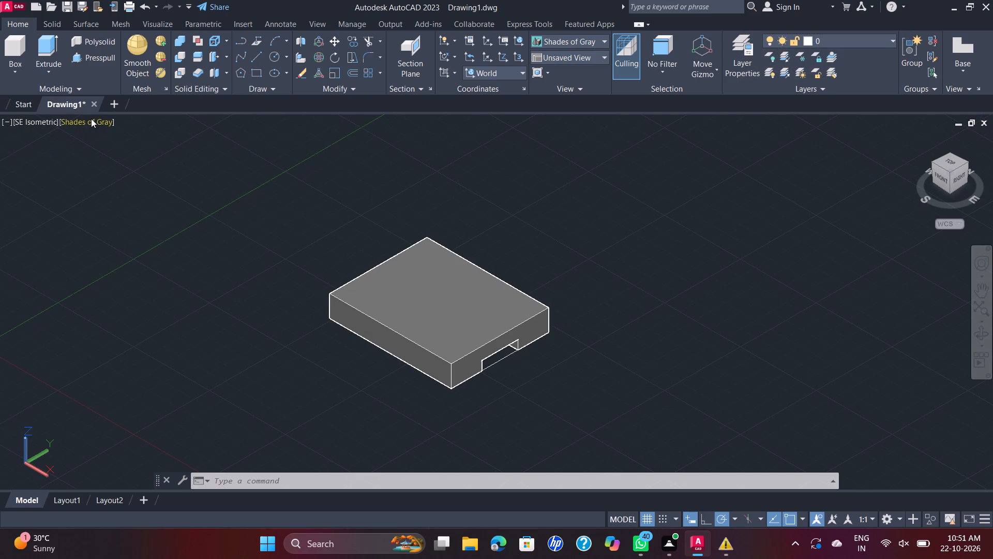
Change the visual style to Shaded with edges.
left_click(98, 118)
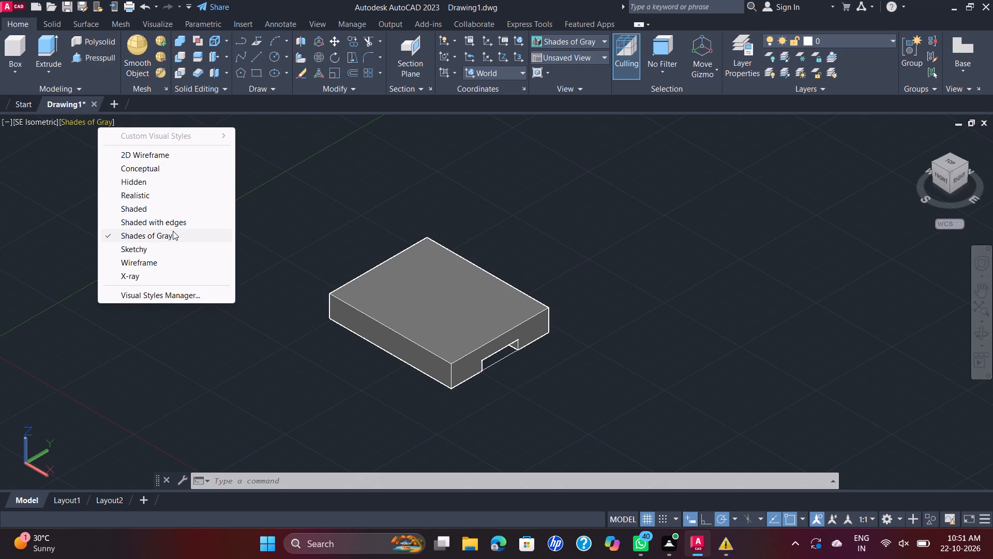
left_click(180, 216)
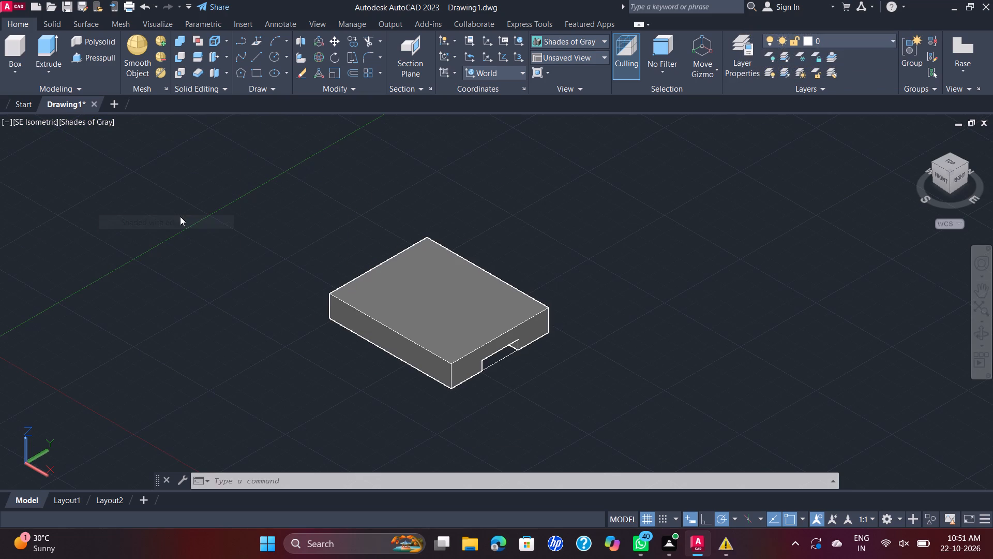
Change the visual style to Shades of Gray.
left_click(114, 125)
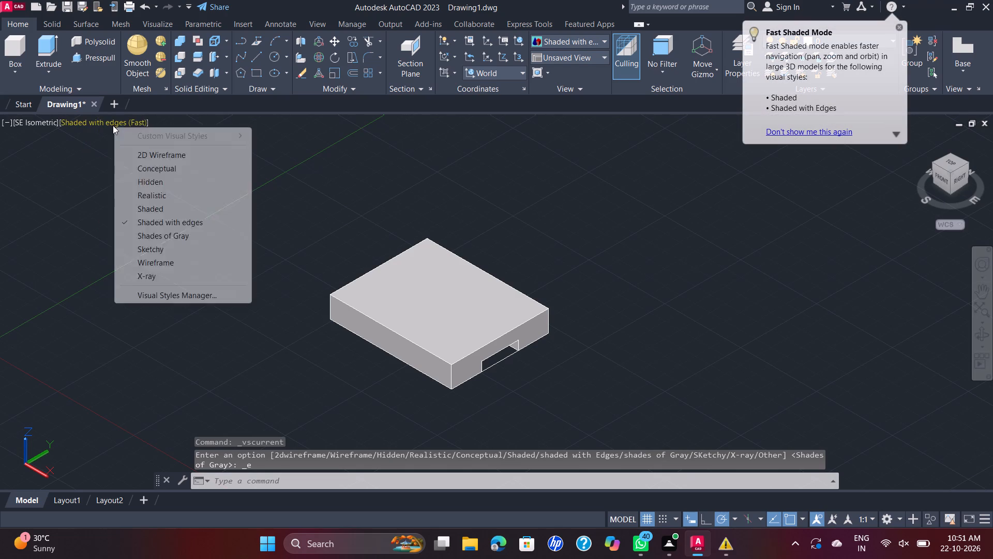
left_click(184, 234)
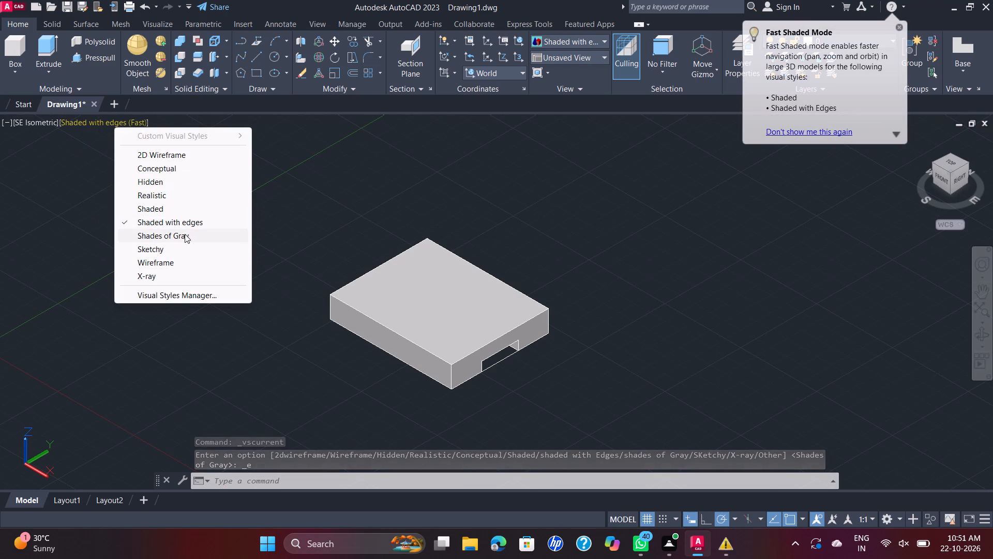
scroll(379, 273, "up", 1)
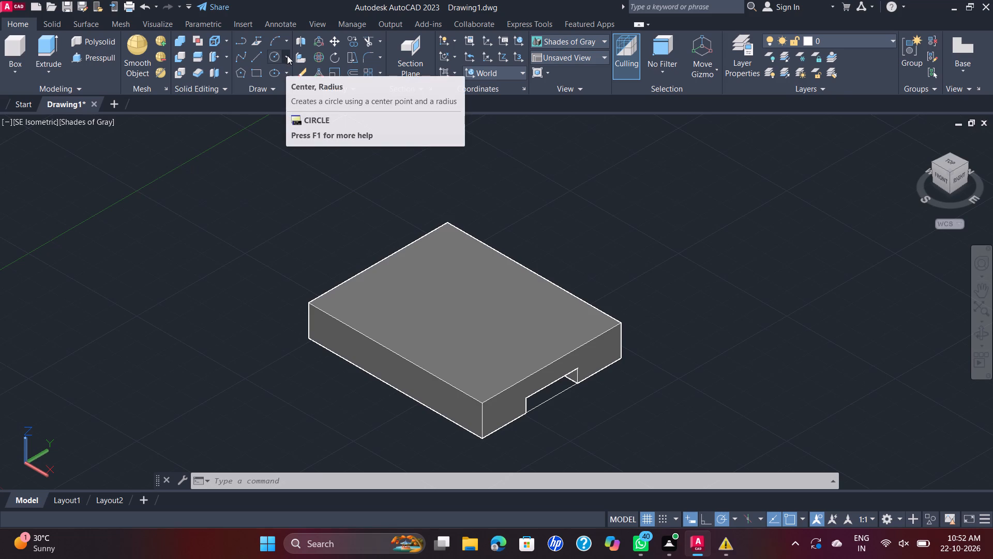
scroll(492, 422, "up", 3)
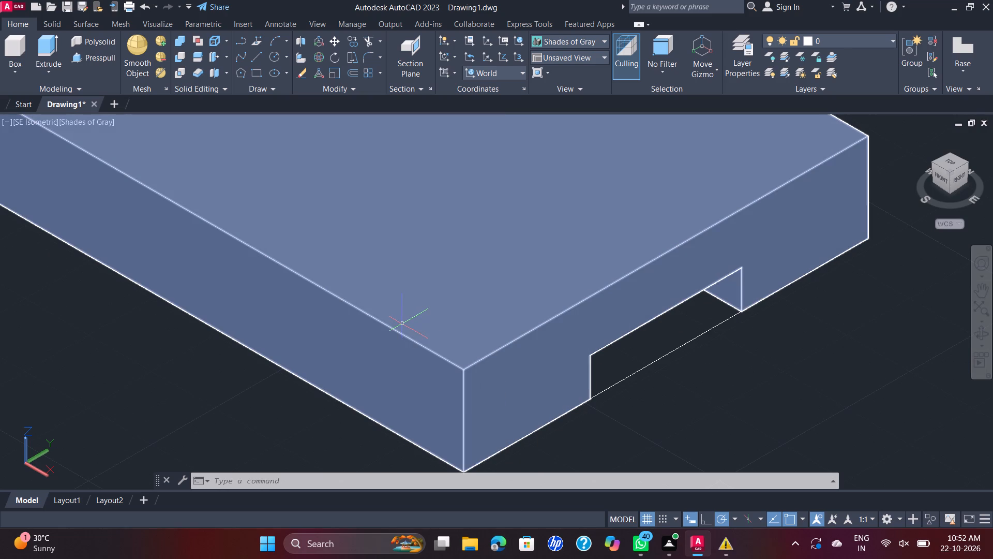
Undo the visual style changes, the channel cut, the slot outline and the plate extrusion, back to the flat base rectangle.
key("grave")
key("grave")
key("Escape")
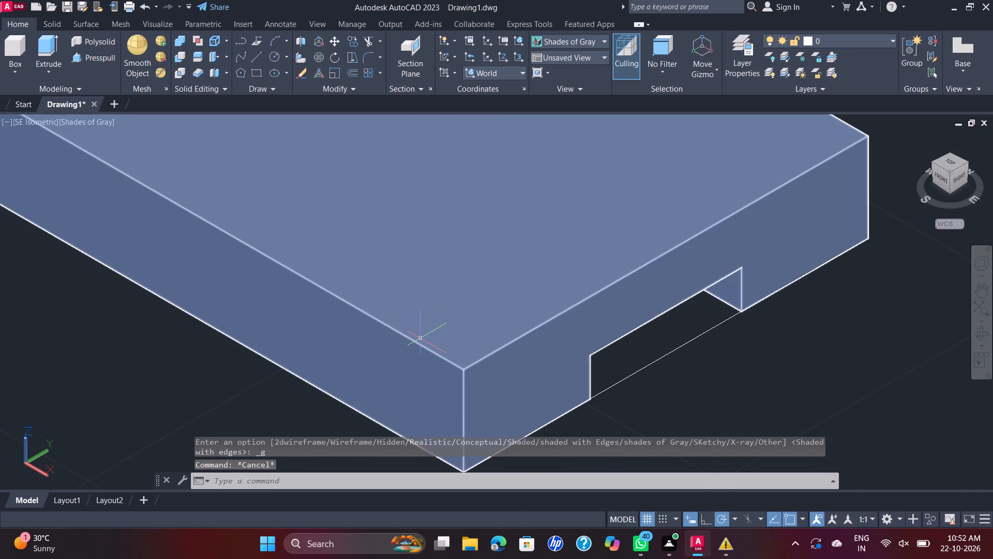
key("ctrl+z")
key("ctrl+z")
key("ctrl+z")
key("ctrl+z")
key("ctrl+z")
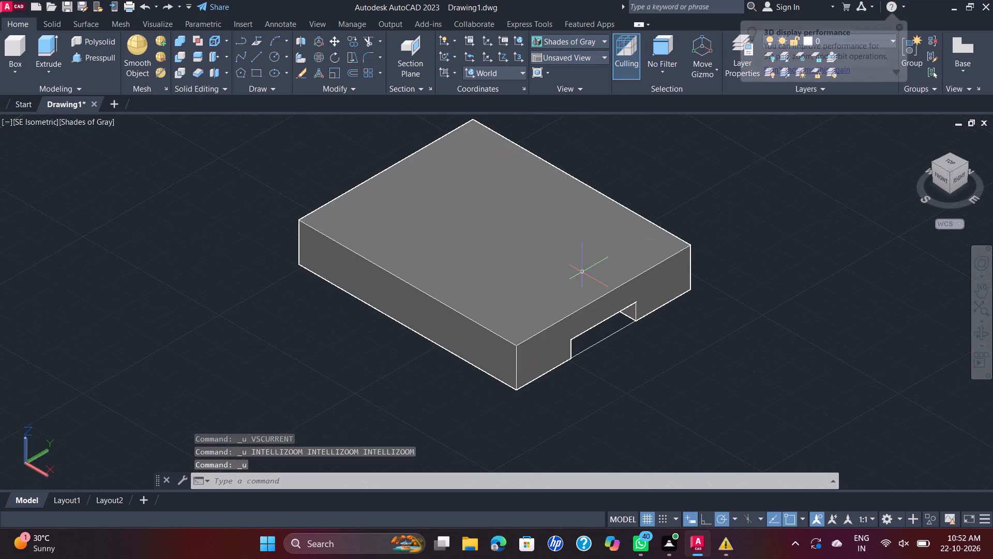
key("ctrl+z")
key("ctrl+z")
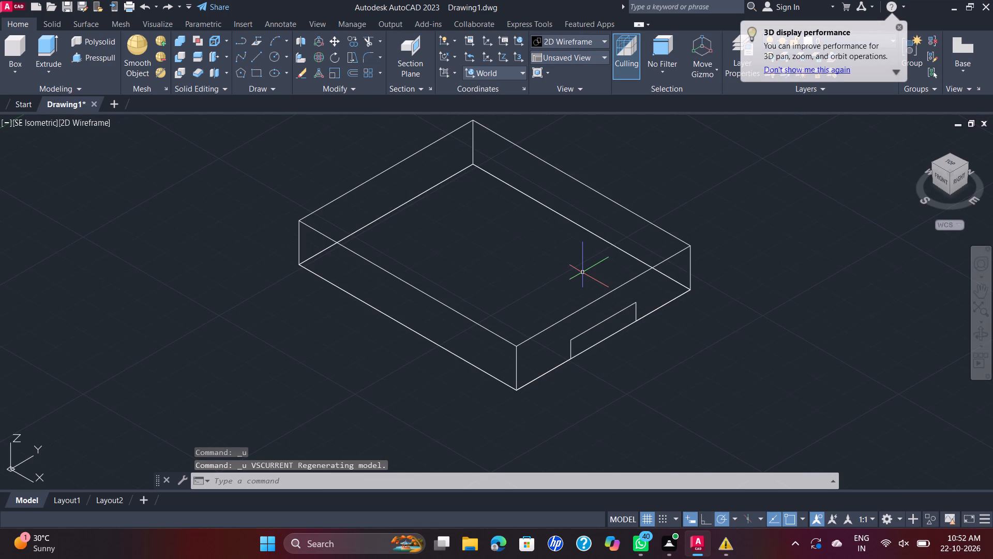
key("ctrl+z")
key("ctrl+z")
key("ctrl+z")
key("ctrl+z")
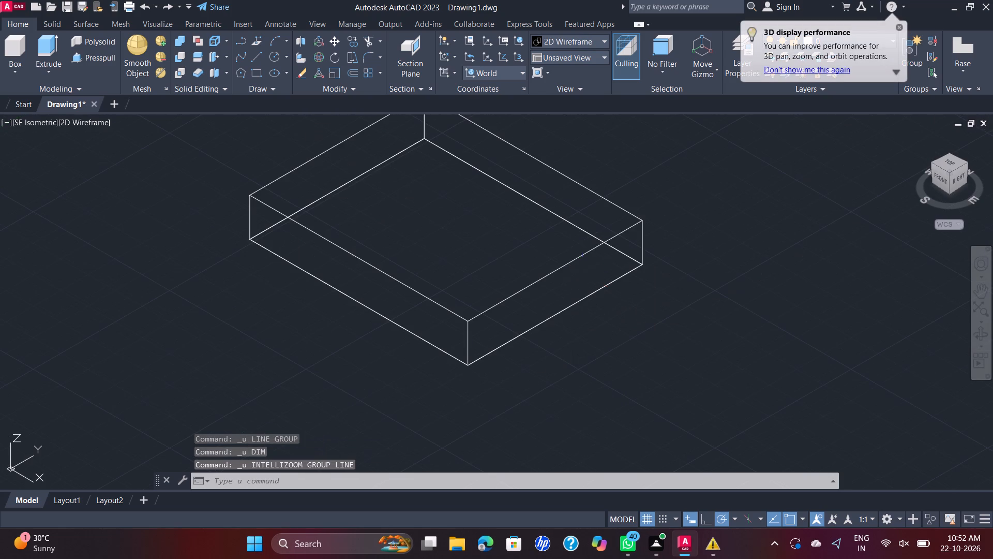
Explode the base rectangle into separate lines.
left_click(496, 348)
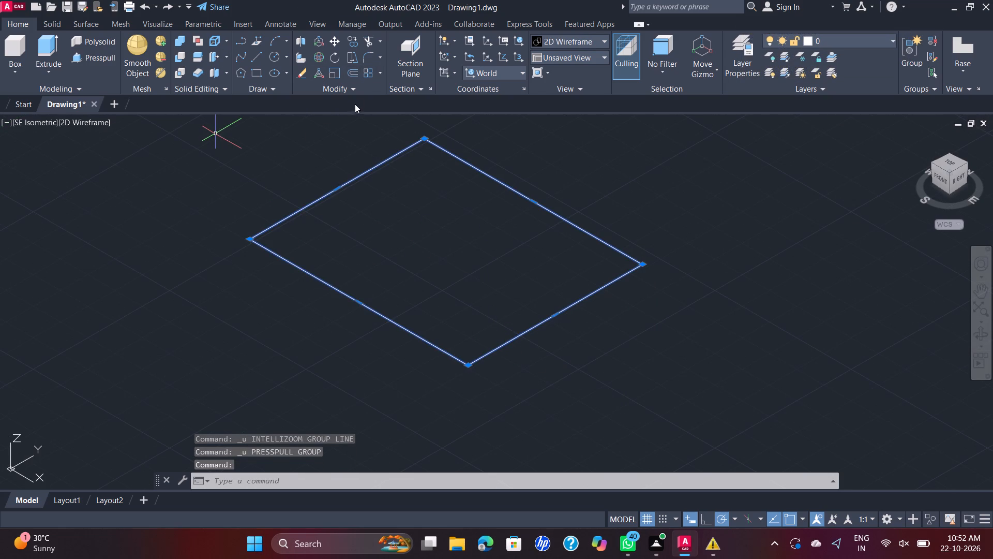
left_click(358, 90)
left_click(333, 106)
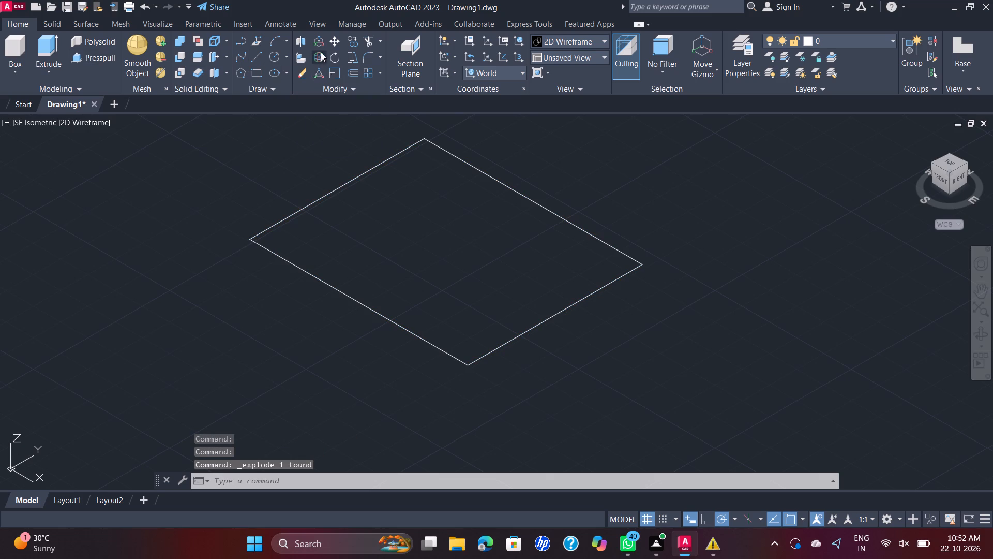
Fillet both corners of the rectangle's right 64-long edge with a radius of 4.
left_click(368, 55)
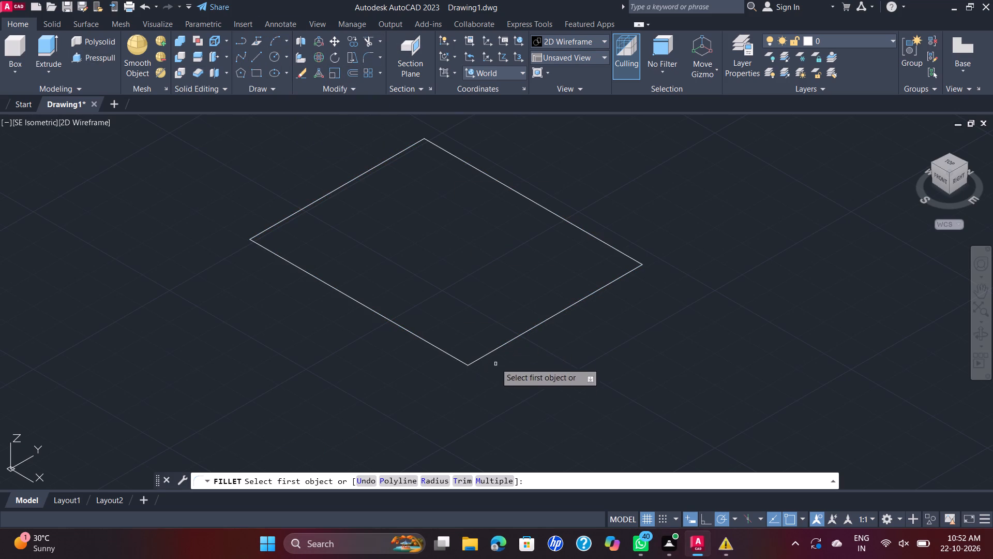
left_click(493, 349)
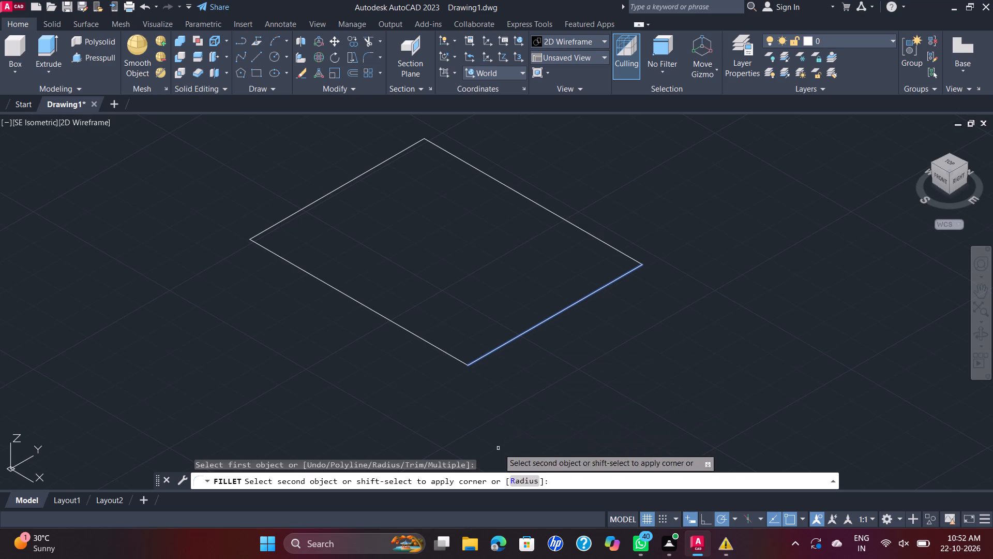
left_click_drag(525, 474, 526, 483)
left_click(530, 479)
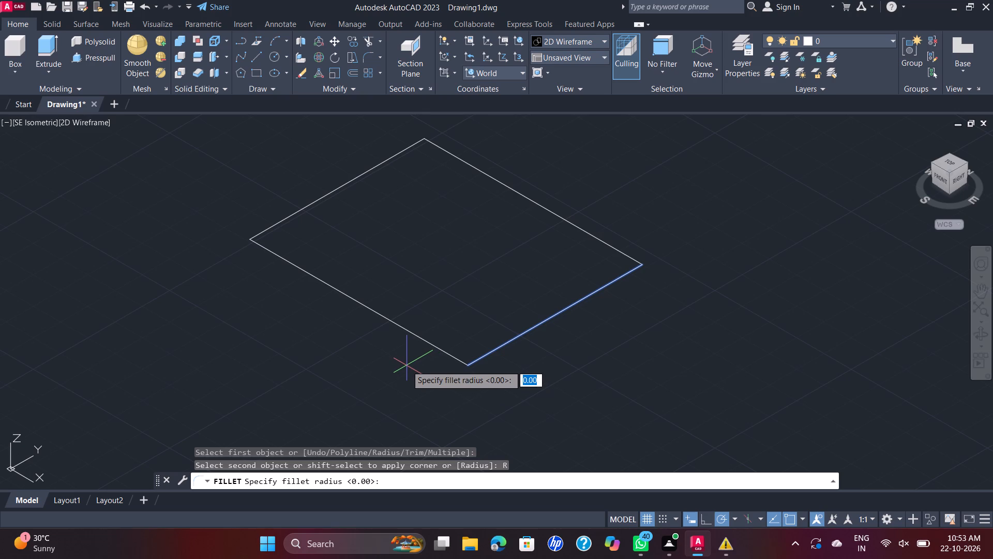
key("4")
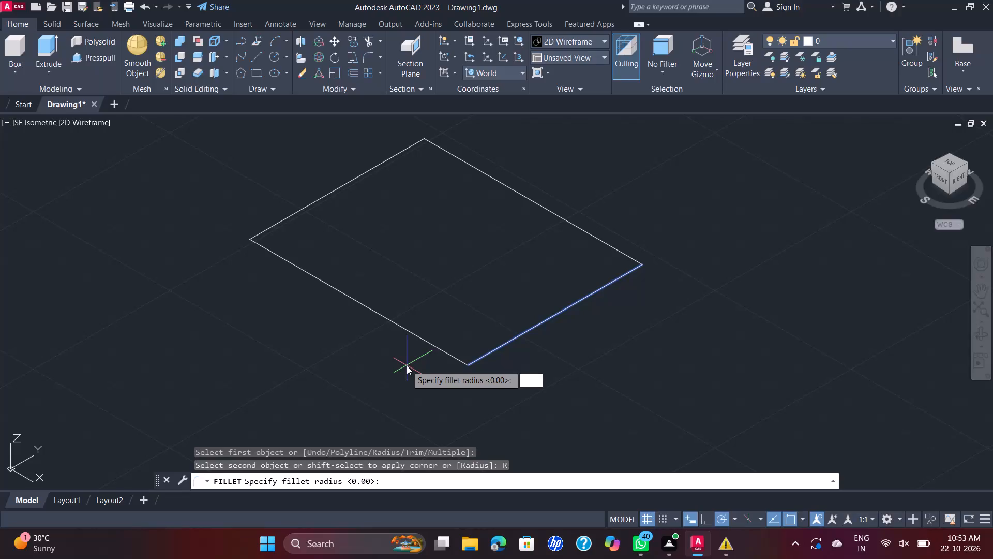
key("Return")
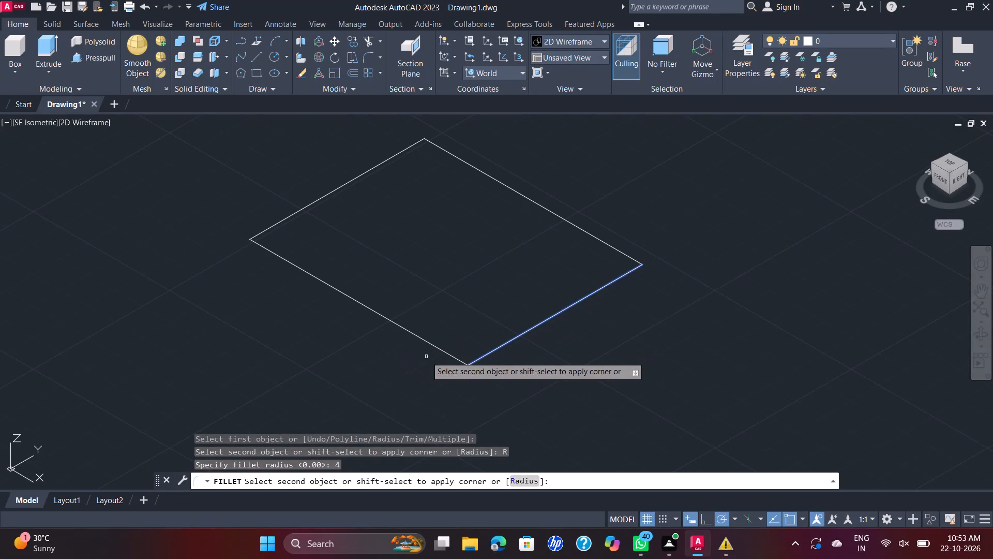
left_click(443, 349)
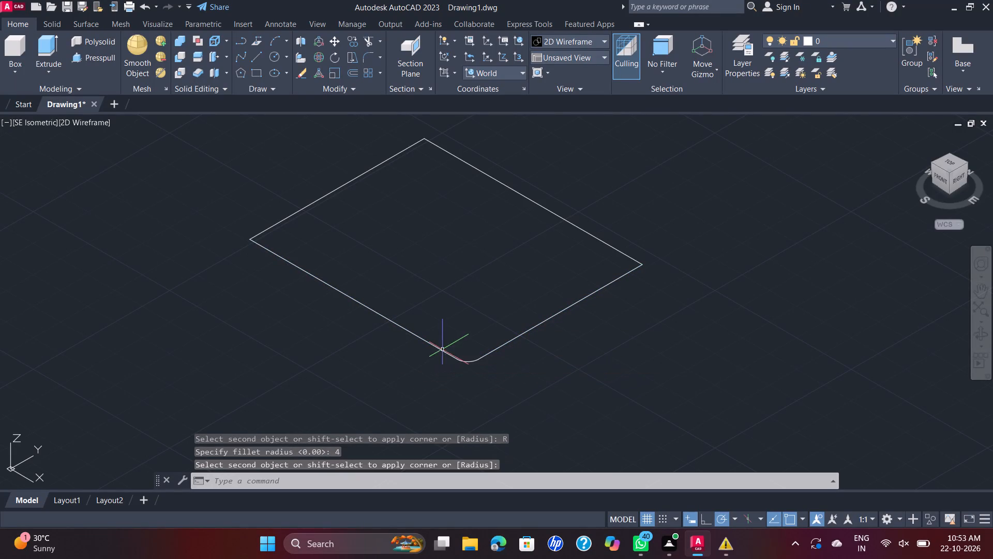
key("space")
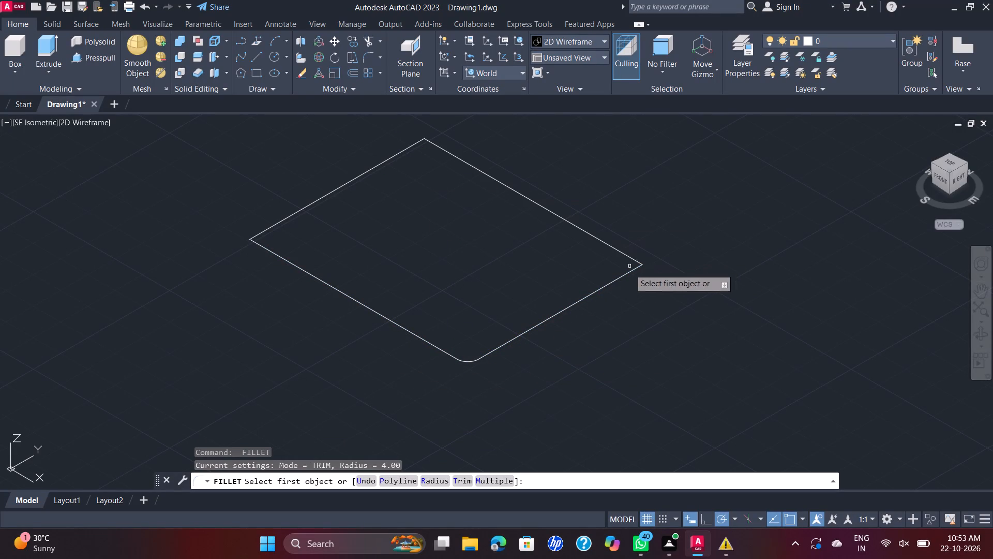
left_click(635, 268)
left_click(634, 261)
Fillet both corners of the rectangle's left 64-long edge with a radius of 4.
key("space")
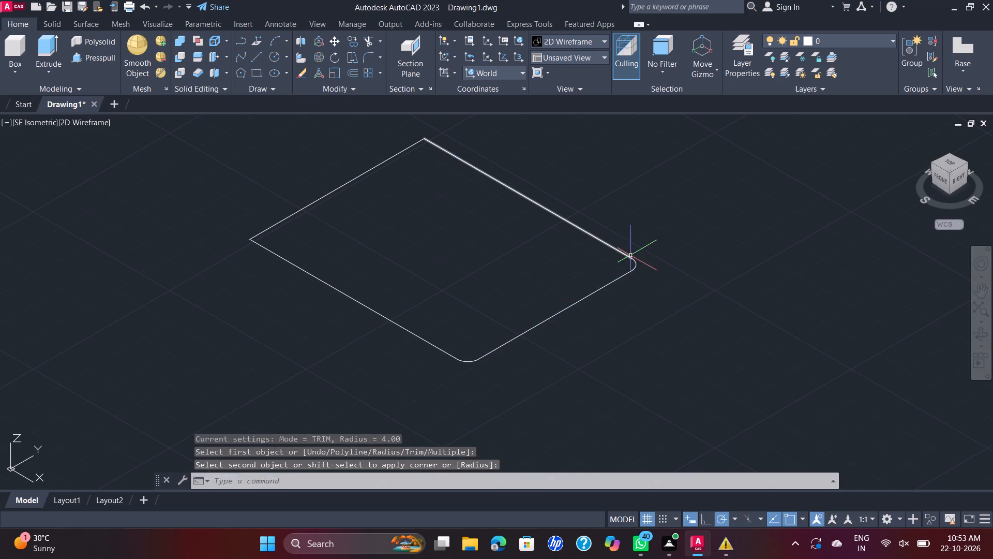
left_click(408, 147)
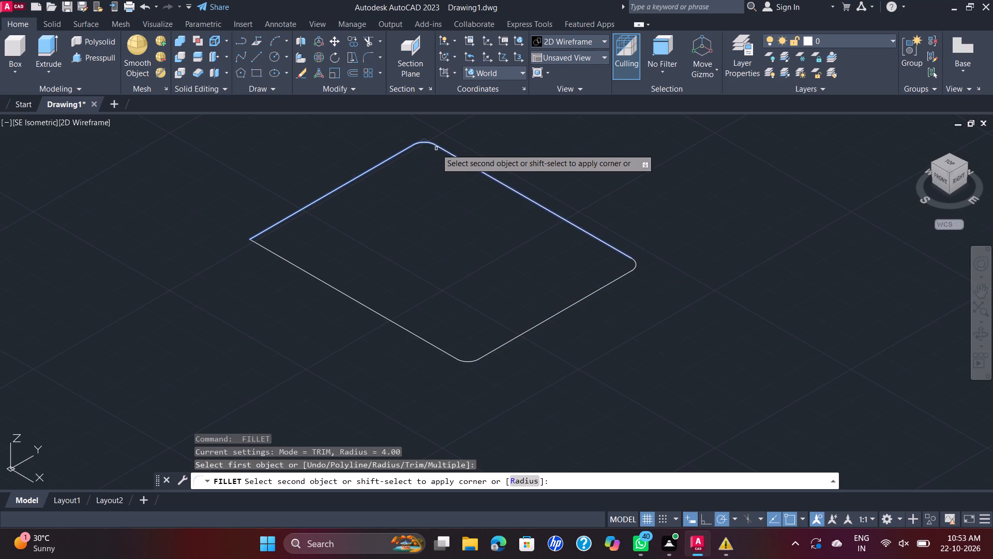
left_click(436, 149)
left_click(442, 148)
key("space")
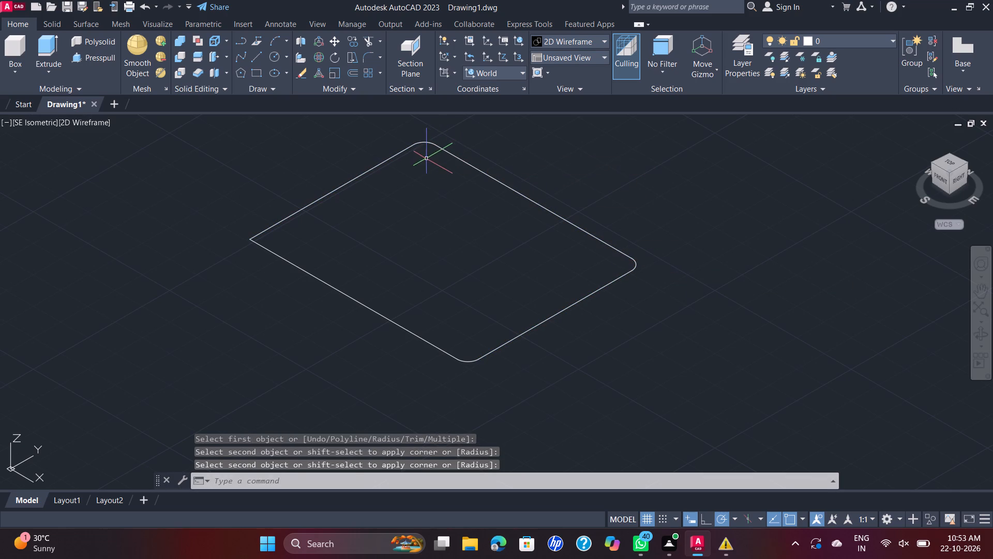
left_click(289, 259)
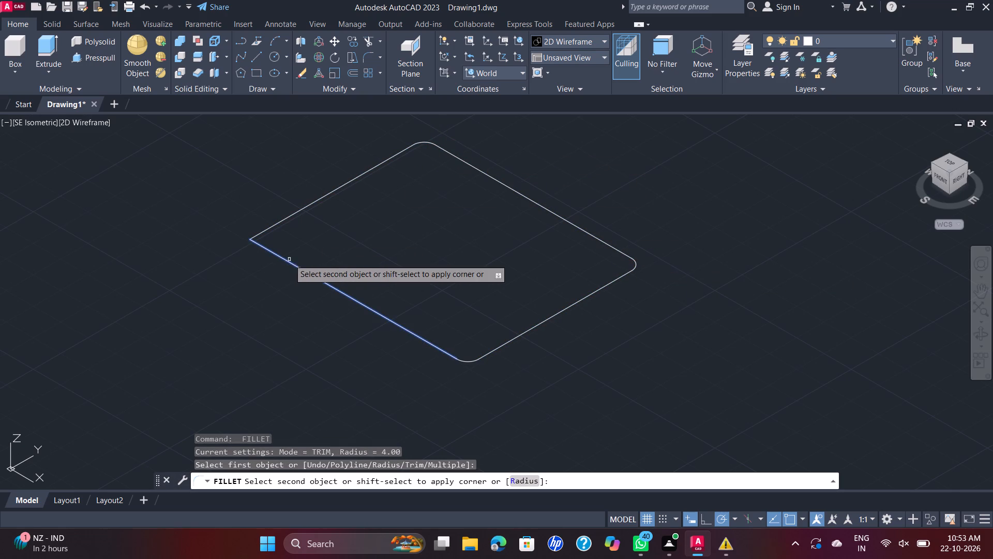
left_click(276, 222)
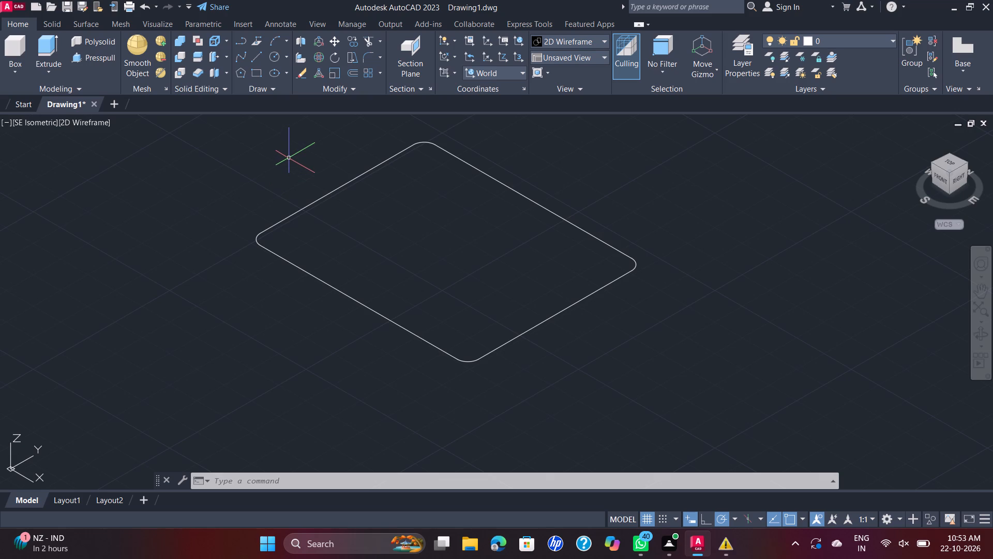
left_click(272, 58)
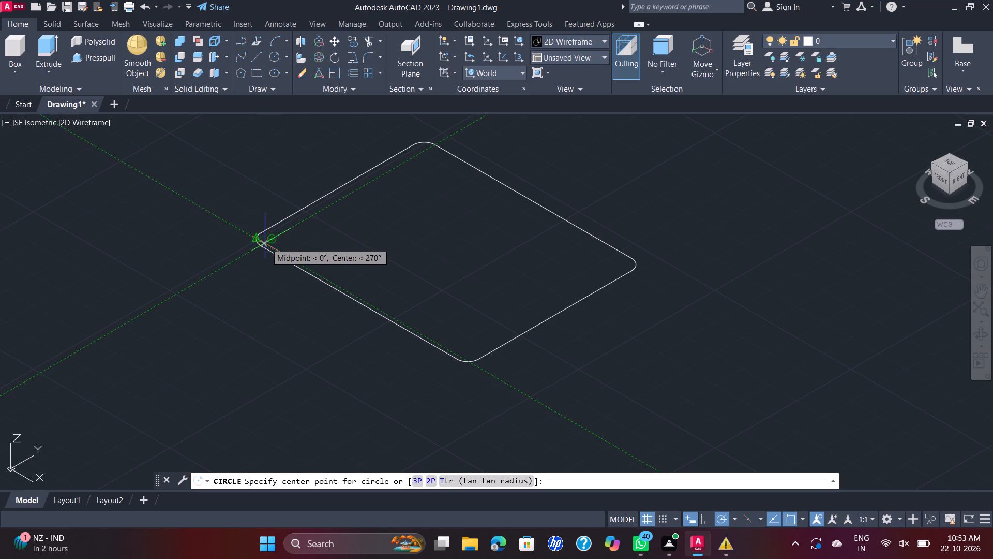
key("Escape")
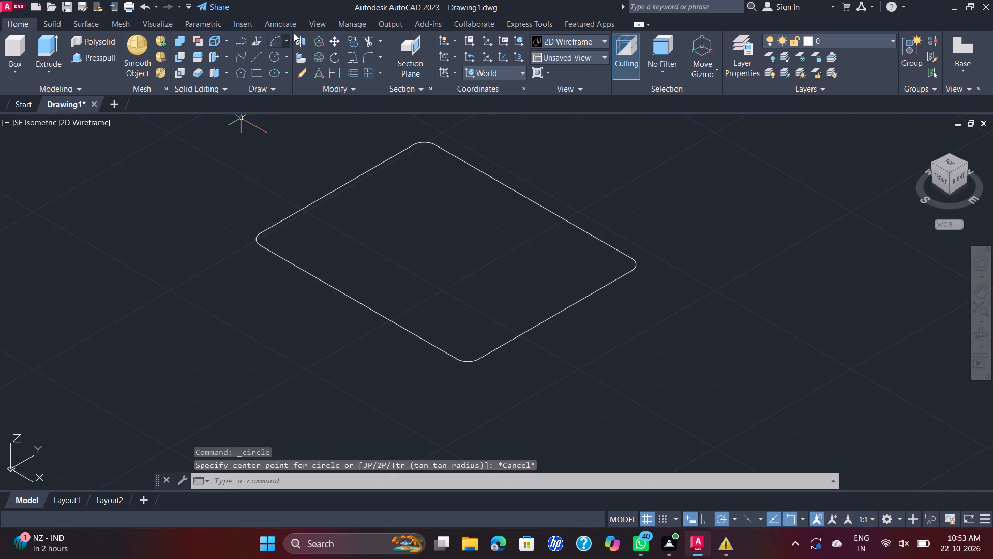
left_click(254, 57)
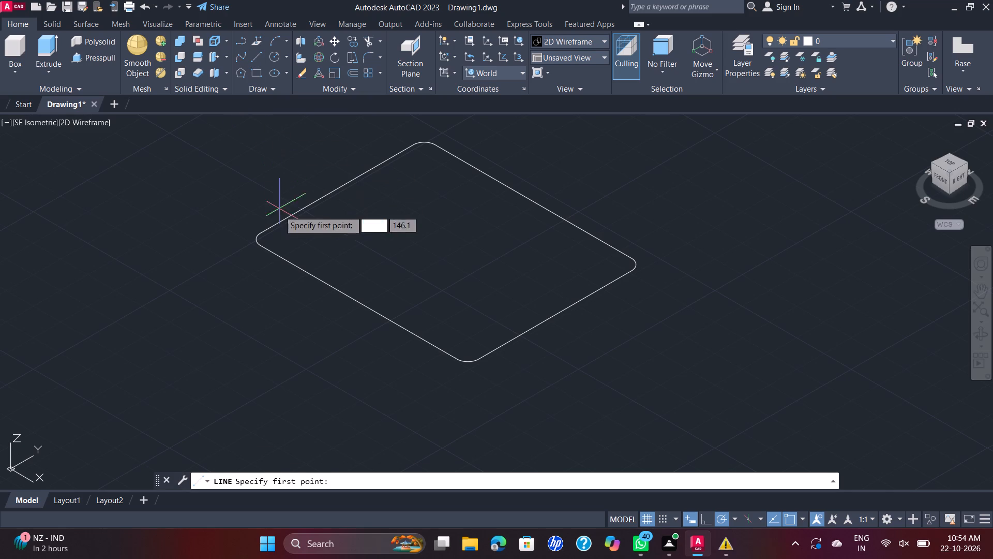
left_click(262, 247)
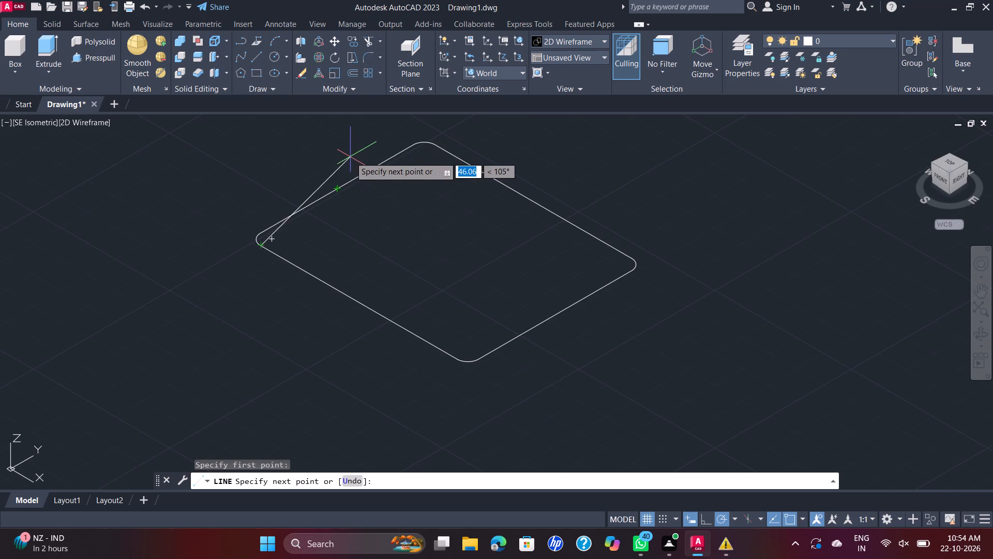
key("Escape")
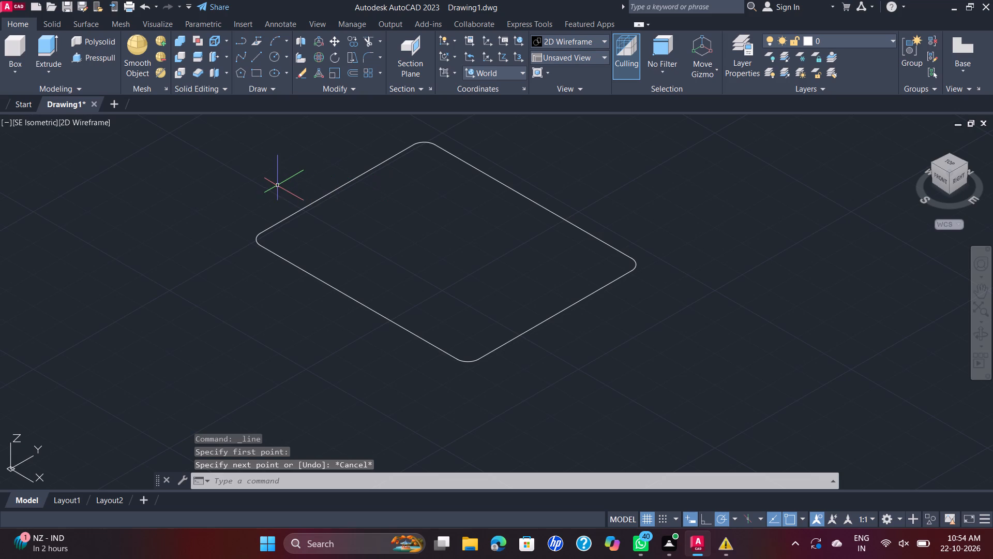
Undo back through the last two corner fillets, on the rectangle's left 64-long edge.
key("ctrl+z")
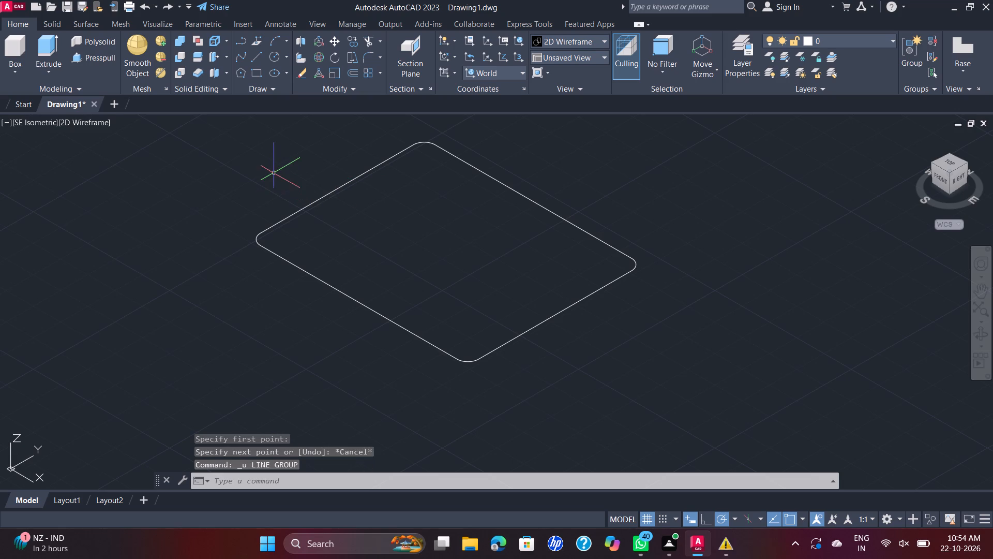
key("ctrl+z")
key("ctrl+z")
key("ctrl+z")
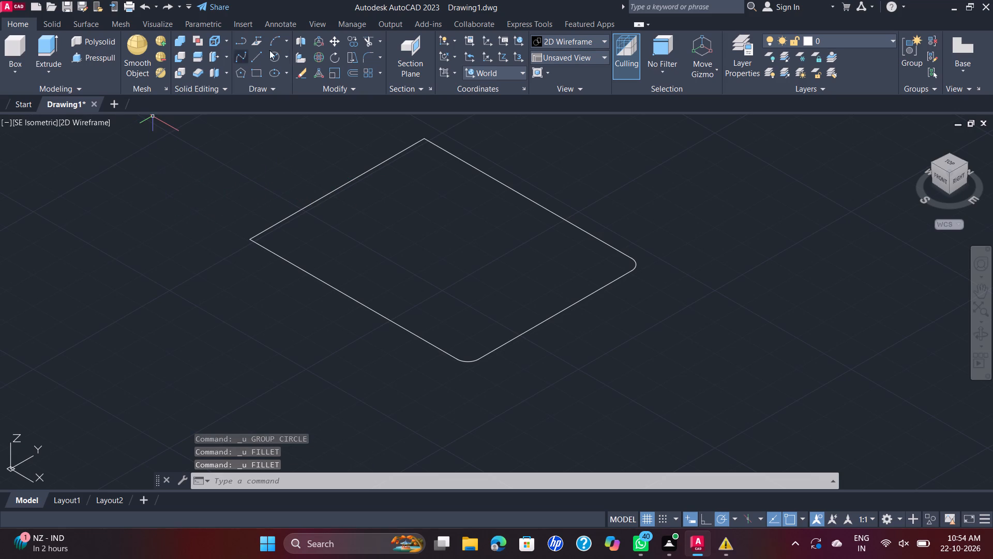
Draw a locating line from the left 64-long edge's near corner: 8 along that edge, and 4 inward parallel to the 80-long side.
left_click(256, 57)
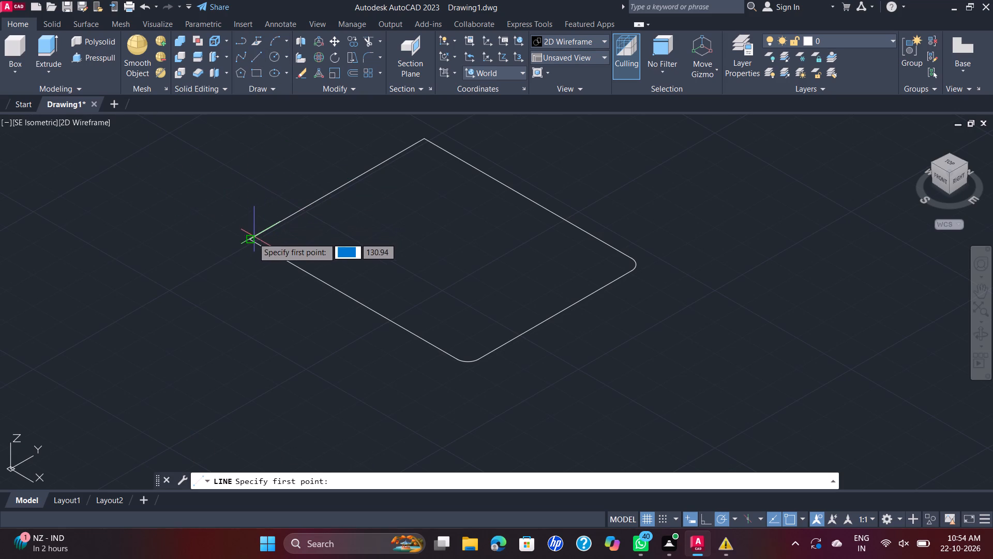
left_click(249, 240)
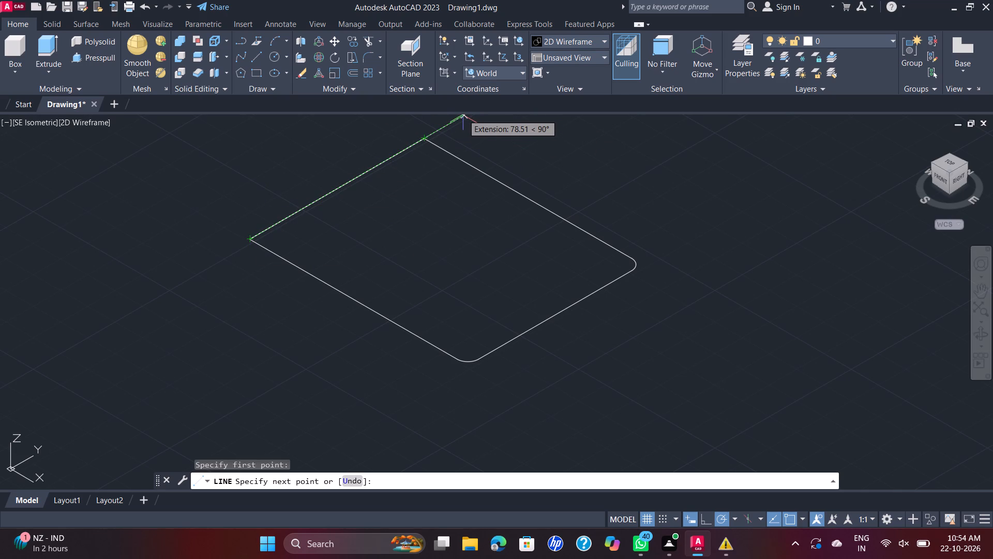
key("8")
key("Return")
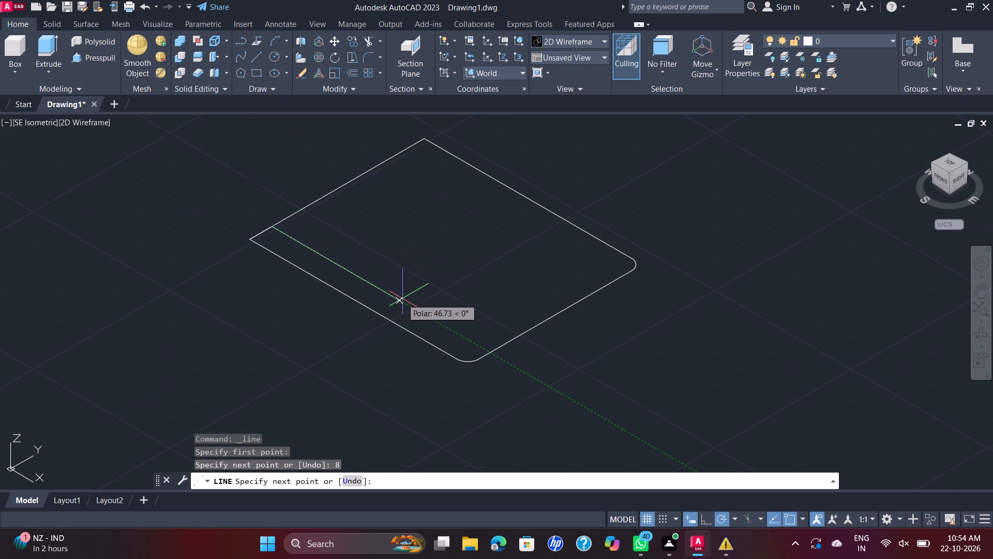
key("4")
key("Return")
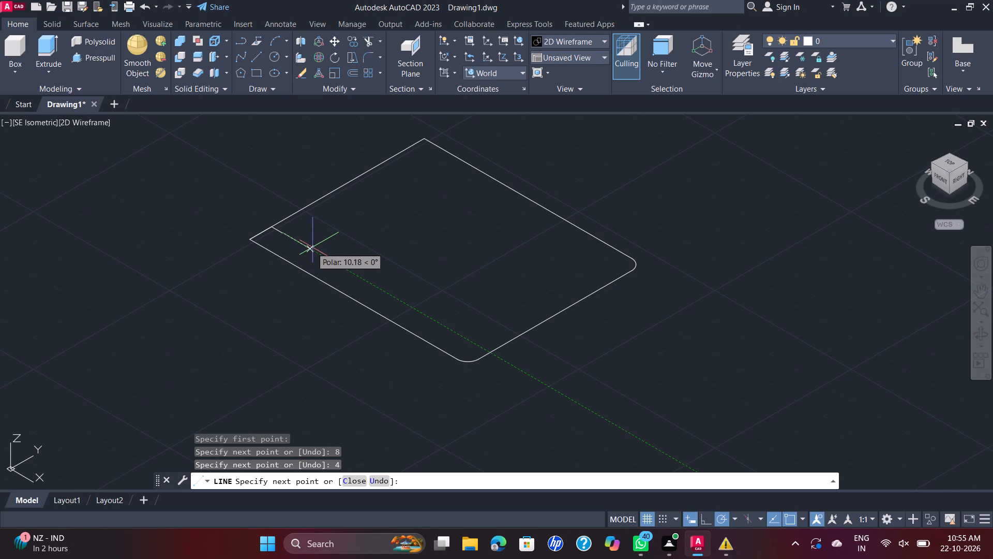
key("Escape")
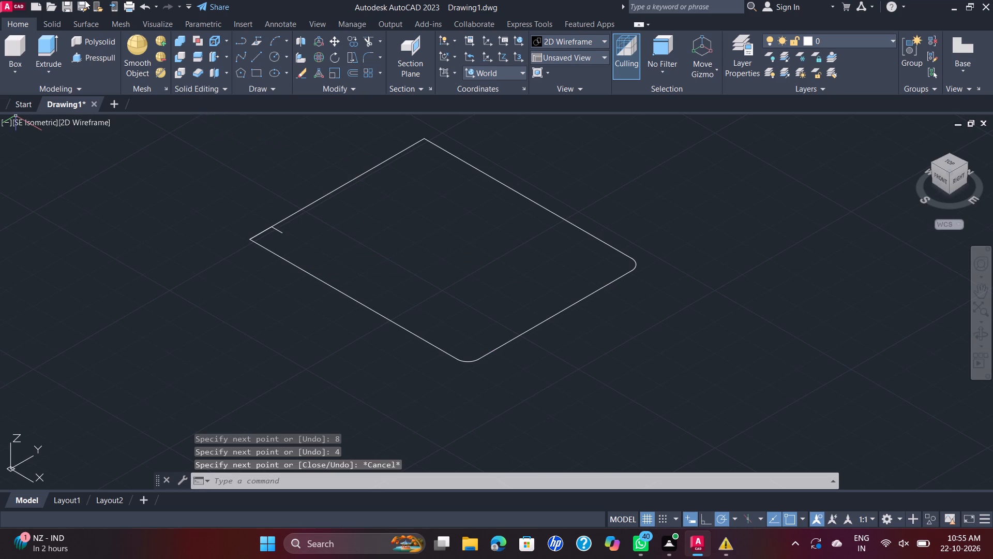
Draw a 12-diameter circle in the empty space outside the base outline, beyond its left 64-long edge.
left_click(271, 56)
left_click(139, 260)
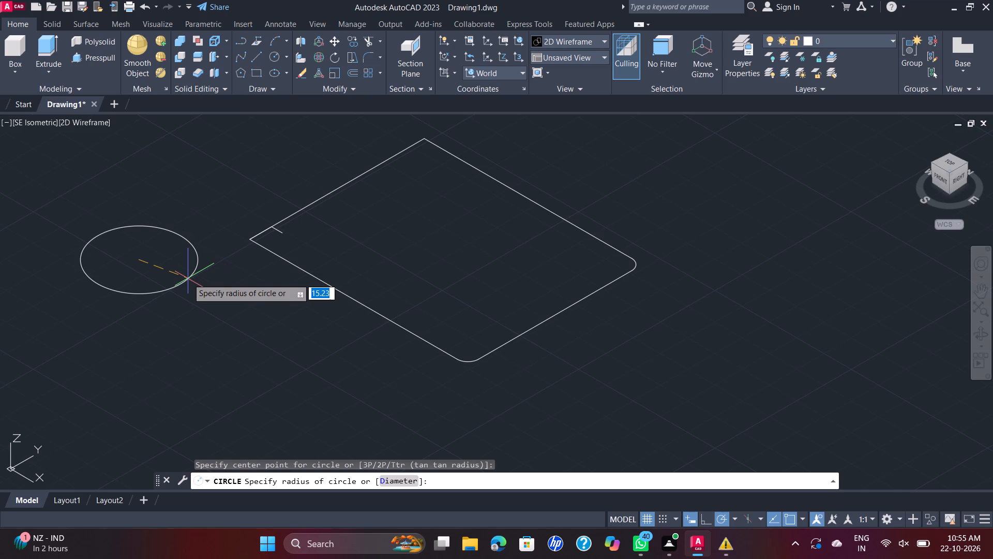
key("d")
key("Return")
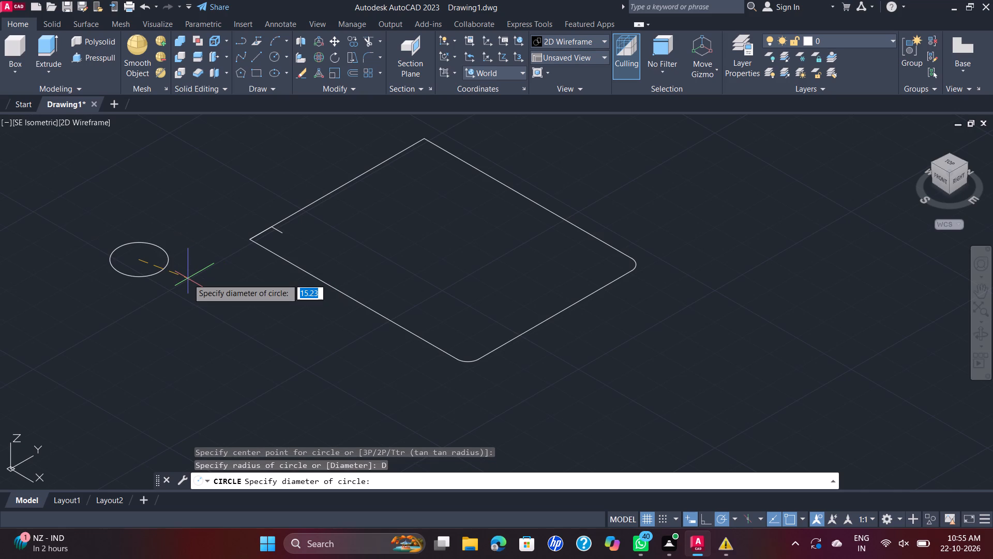
type("12")
key("Return")
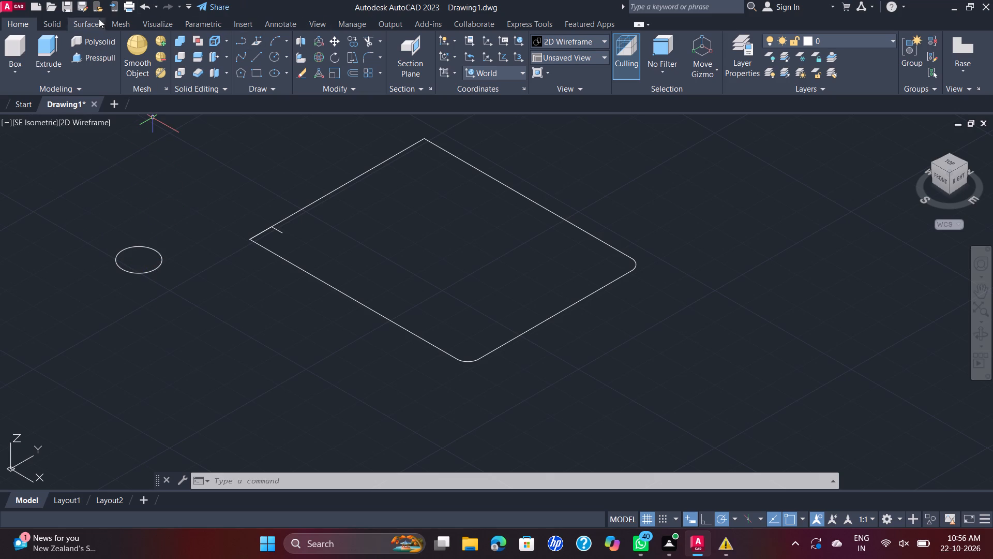
Draw a concentric 6.5-diameter circle inside the 12-diameter circle.
left_click(277, 54)
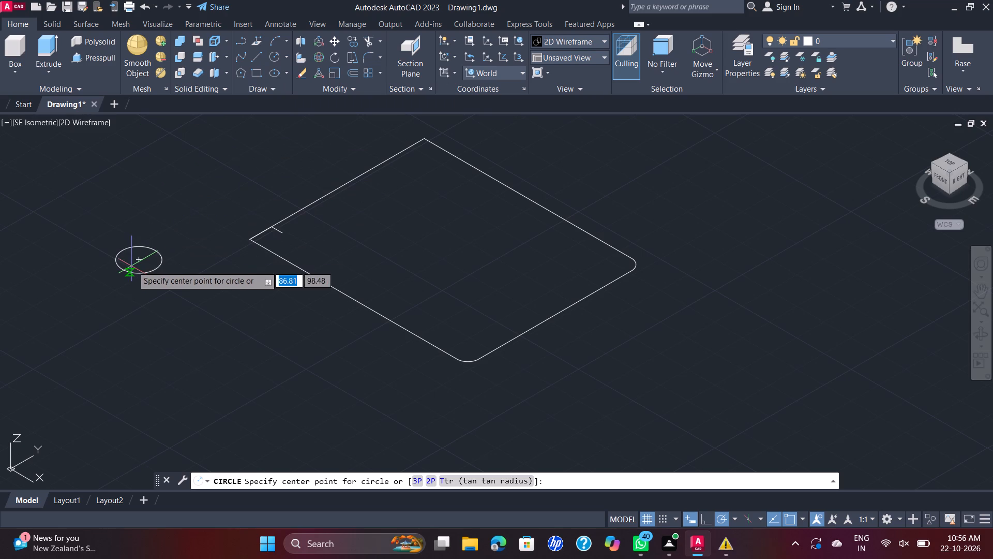
left_click(139, 257)
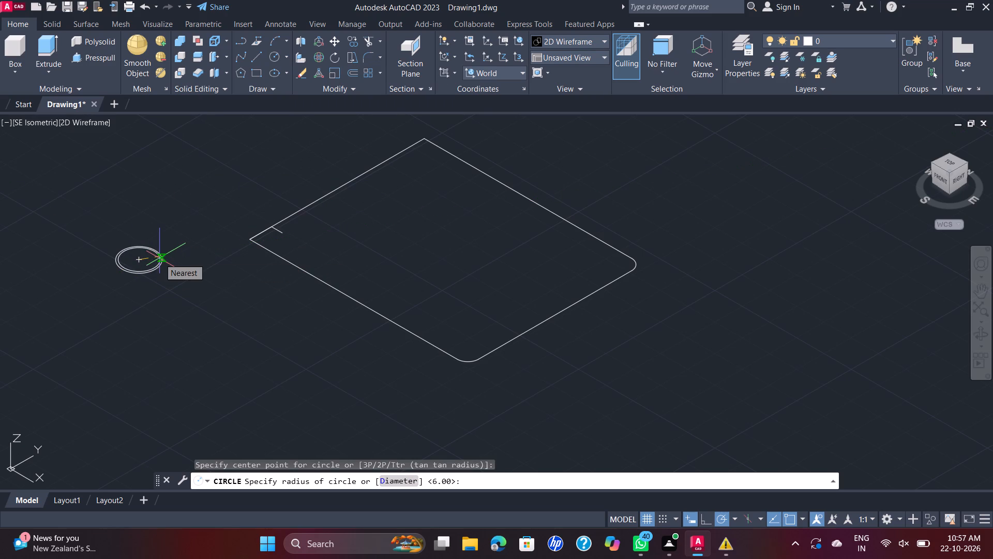
key("d")
key("Return")
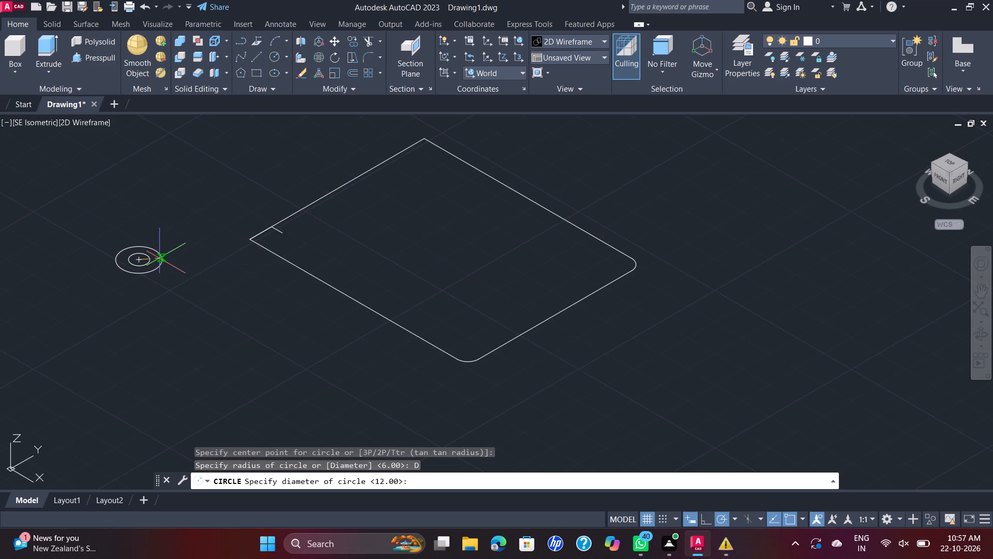
key("6")
type(".5")
key("Return")
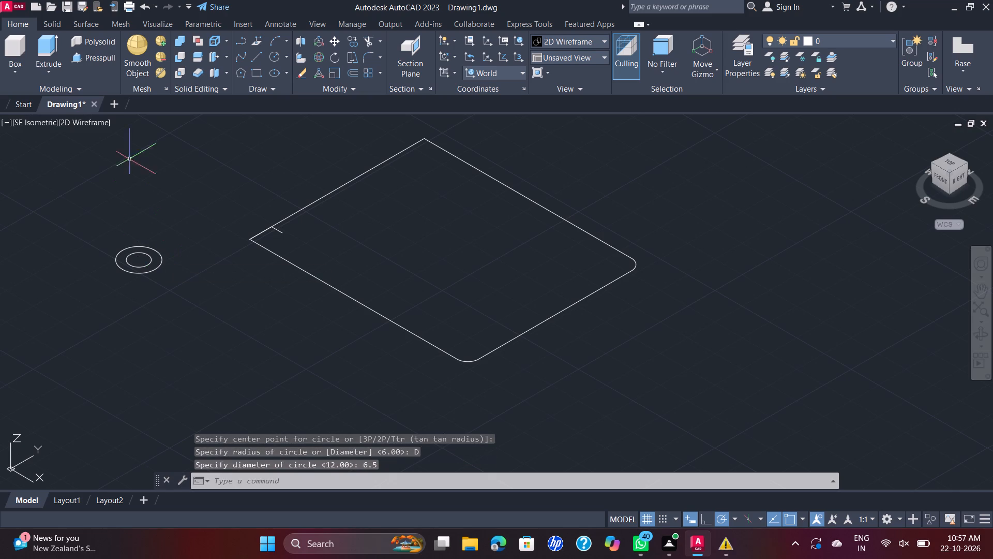
Move both concentric circles by a point on the outer circle's rim to the inner end of the 4-long locating line.
left_click(169, 225)
left_click(83, 316)
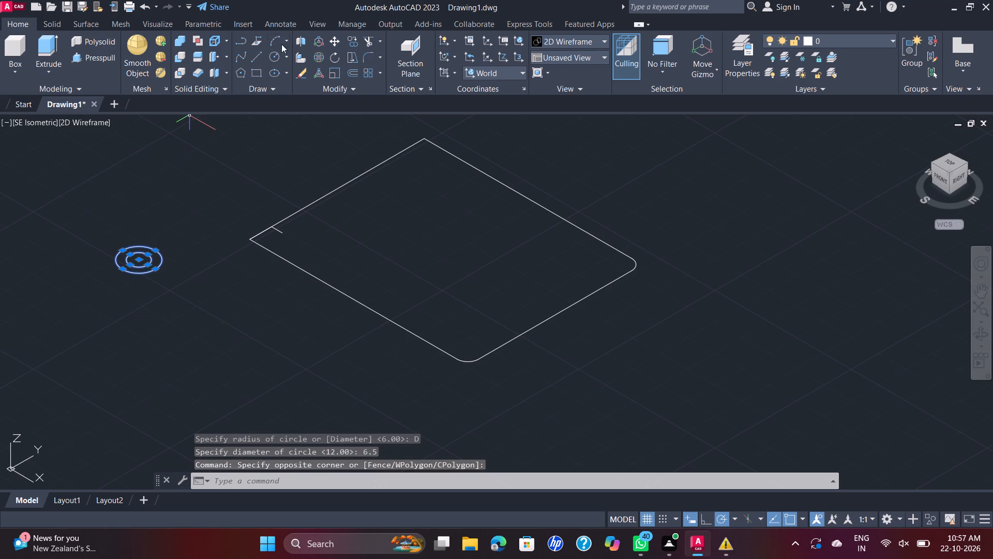
left_click(333, 36)
scroll(115, 254, "up", 2)
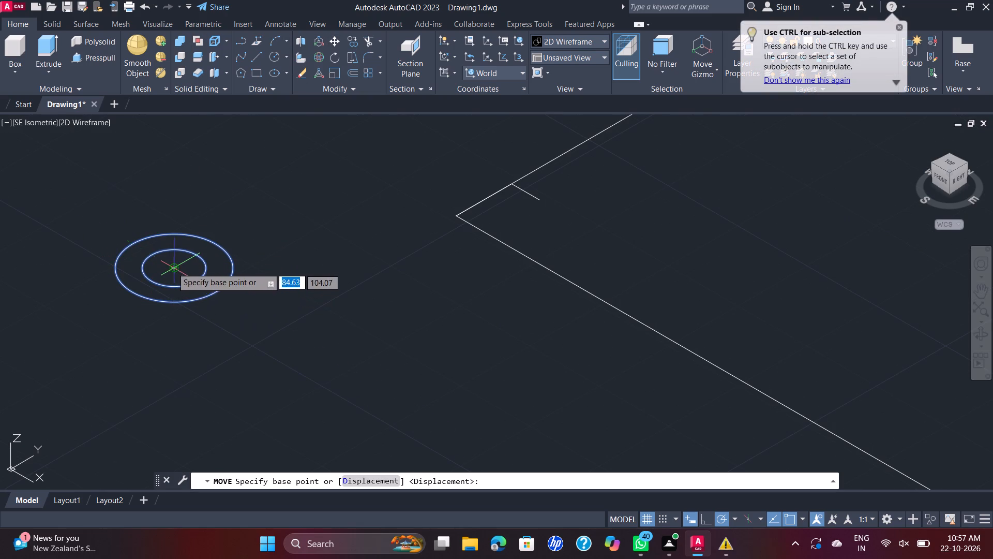
left_click(130, 245)
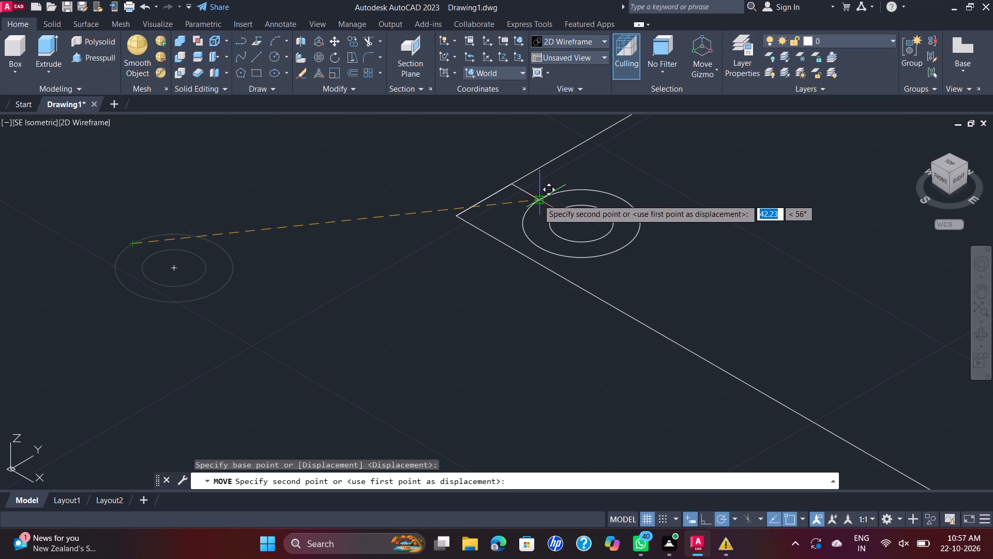
scroll(538, 199, "up", 2)
left_click(537, 199)
Fillet the base outline's near left corner, beside the concentric circles, with a radius of 4.
scroll(671, 210, "down", 3)
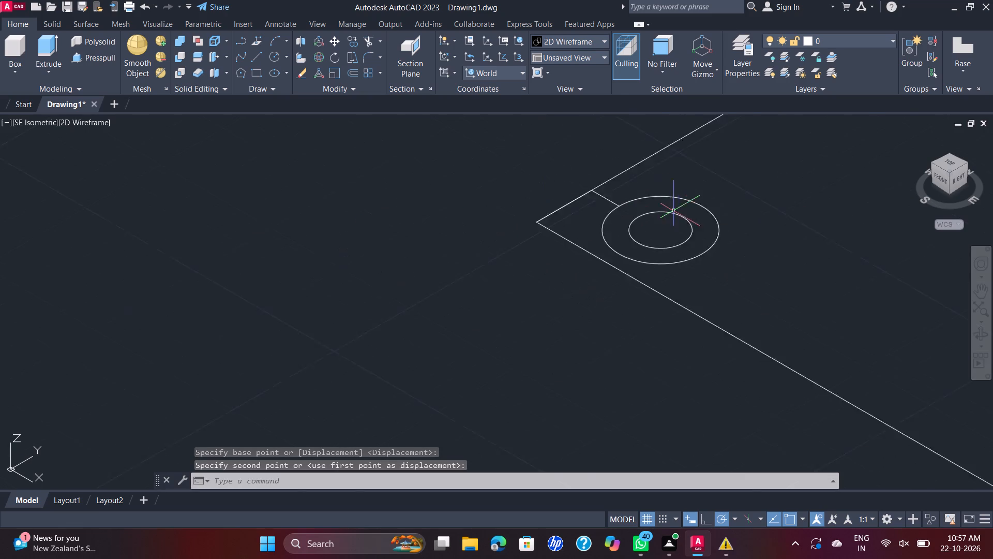
middle_click_drag(786, 218, 425, 266)
scroll(452, 230, "down", 1)
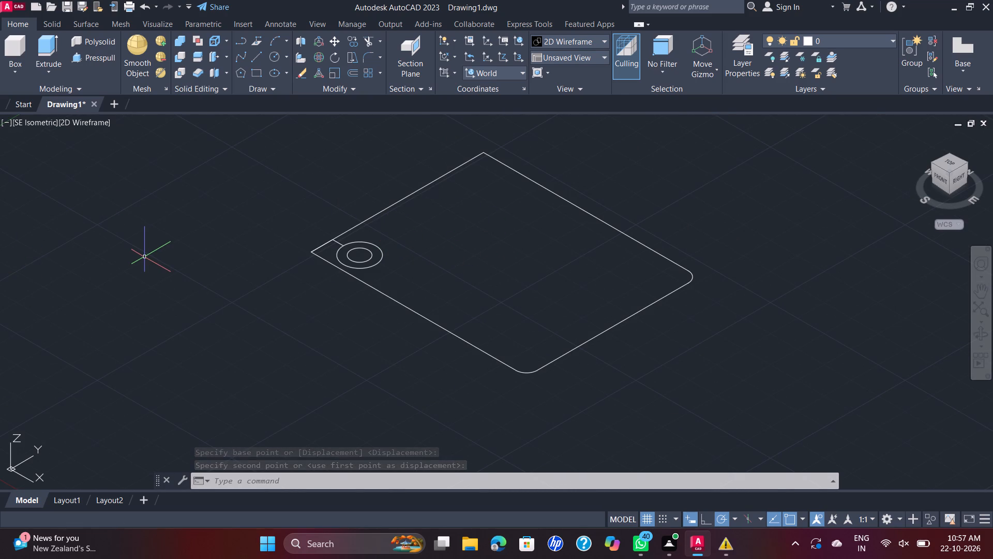
key("f")
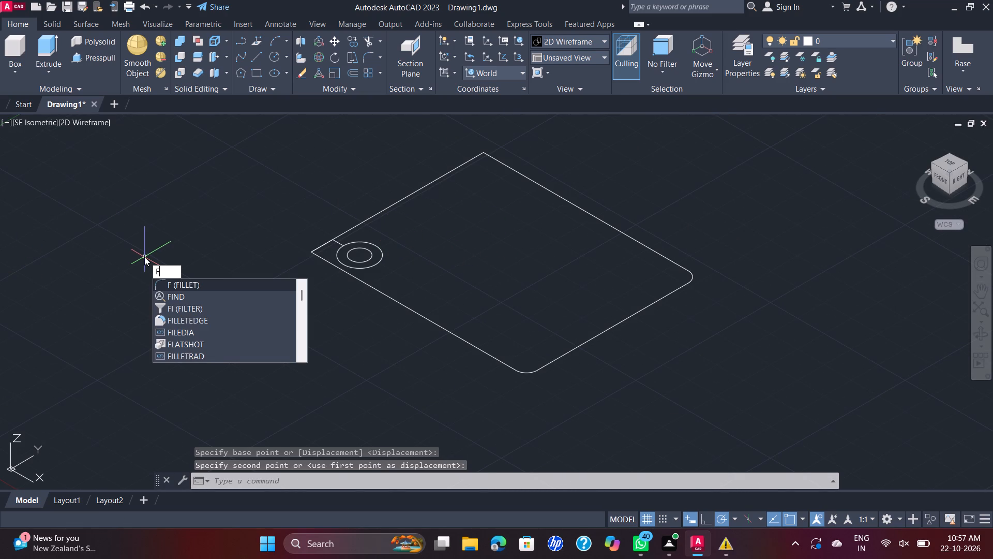
key("Return")
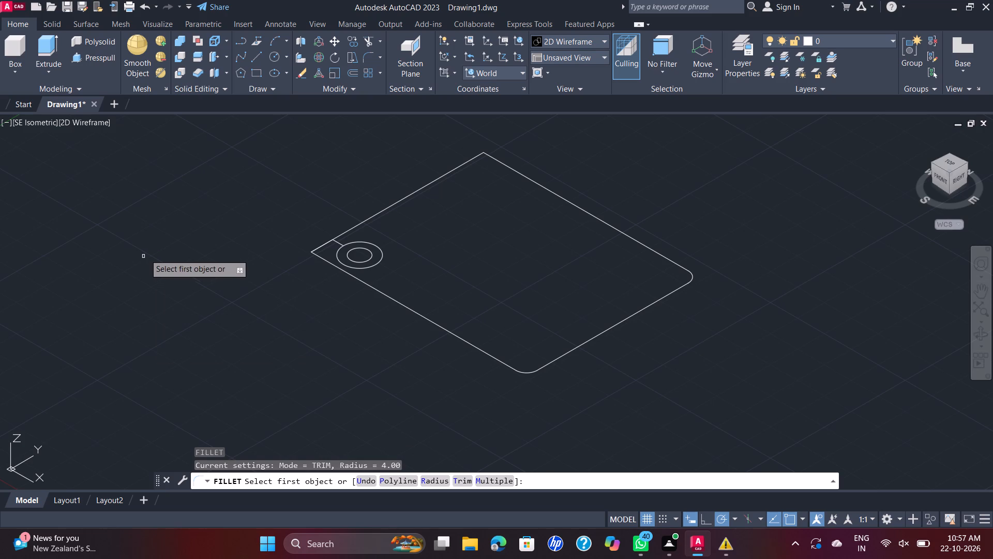
left_click(324, 259)
left_click(323, 248)
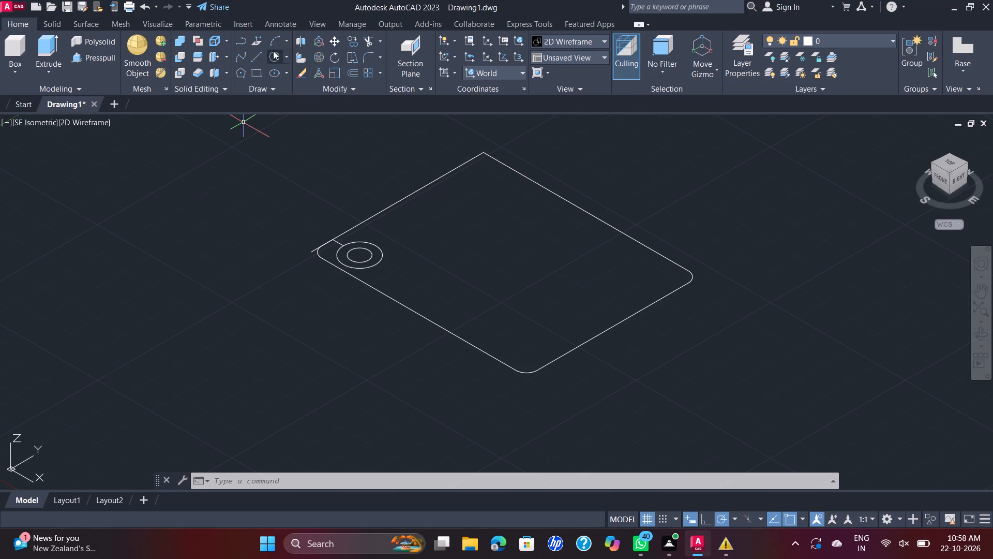
Draw a 60-long line from the concentric circles' centre, parallel to the outline's 80-long side.
left_click(251, 57)
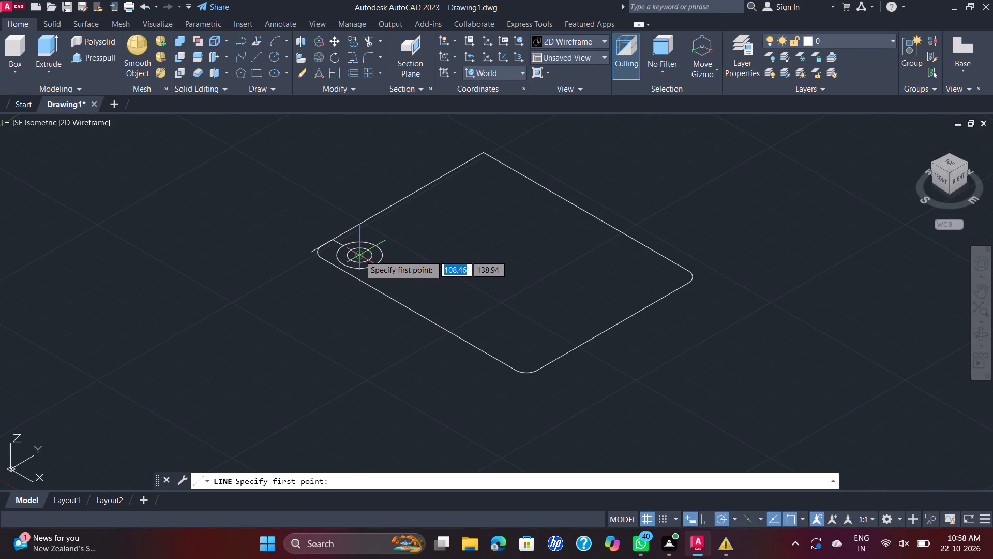
left_click(360, 255)
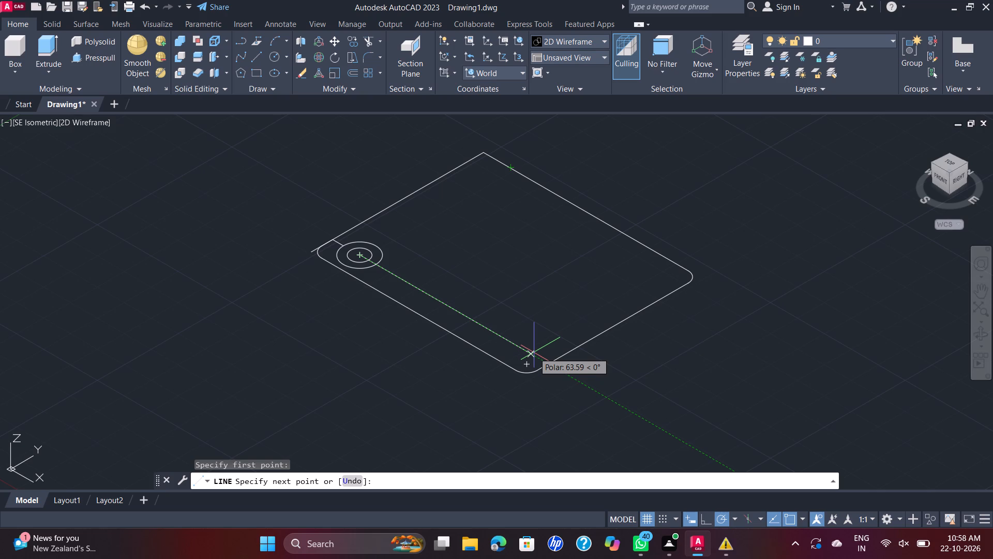
type("60")
key("Return")
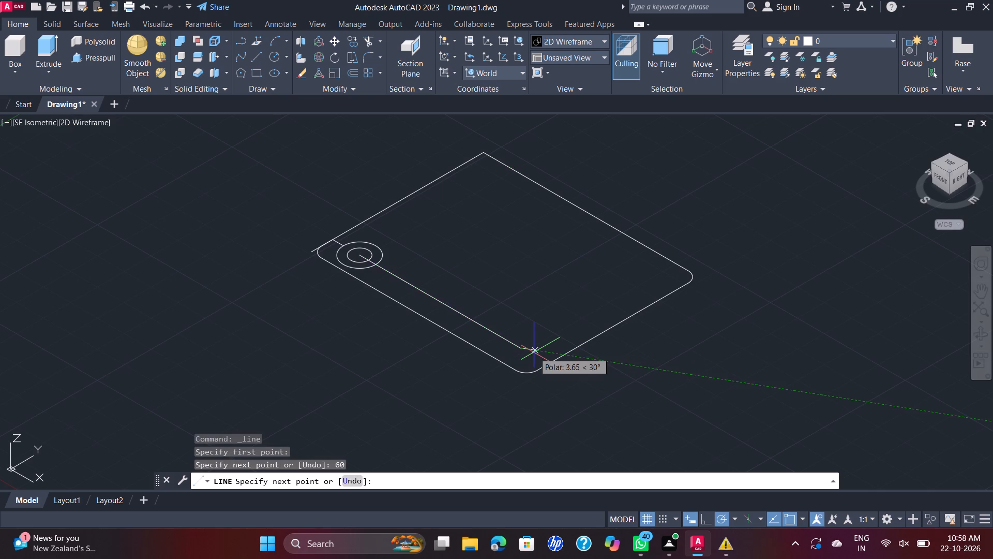
key("Escape")
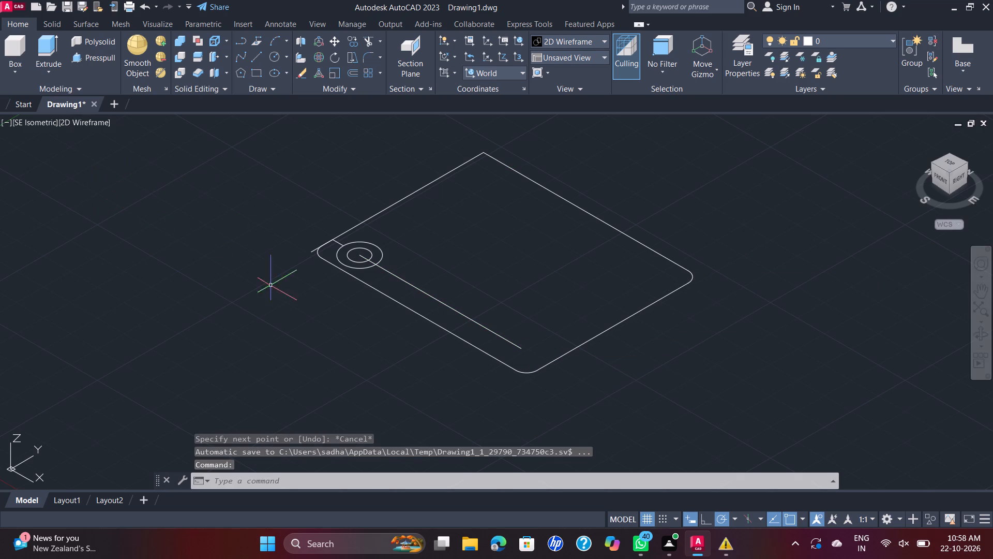
Copy both concentric circles from their centre to the far end of the 60-long line.
left_click(437, 237)
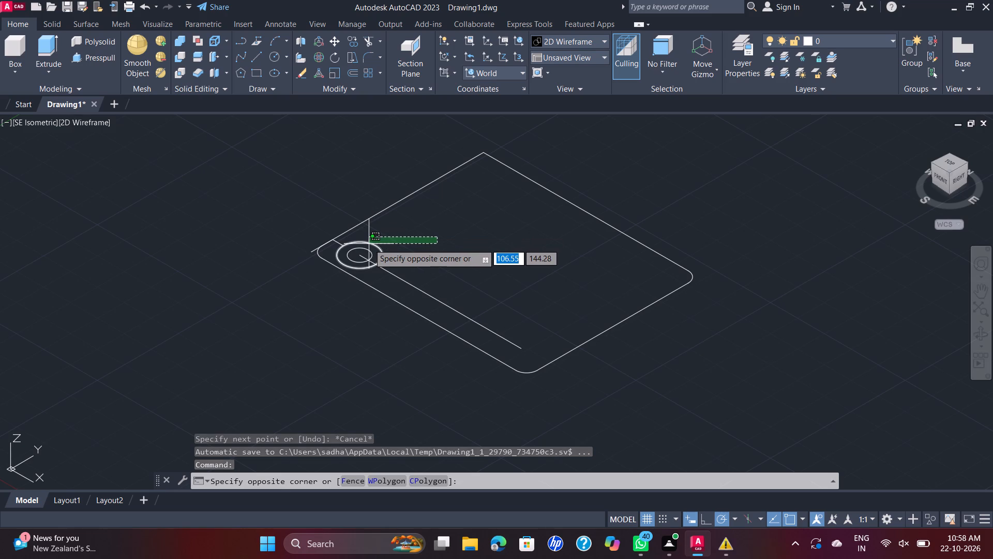
left_click(359, 250)
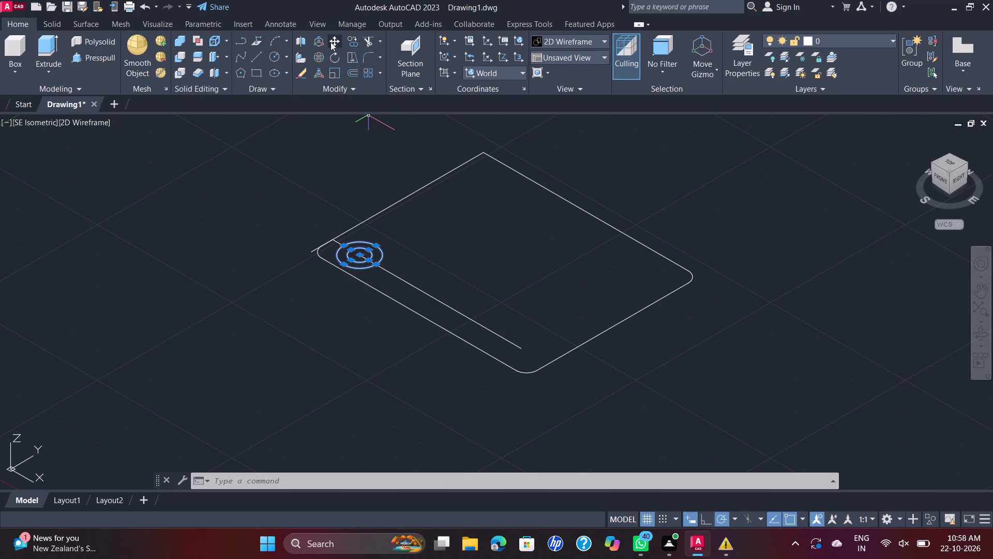
left_click(359, 42)
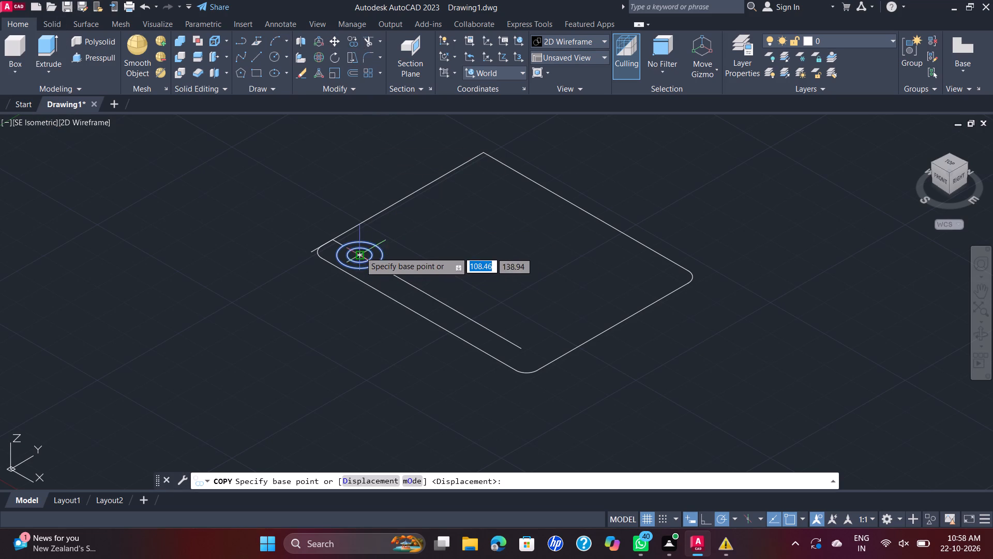
left_click(363, 251)
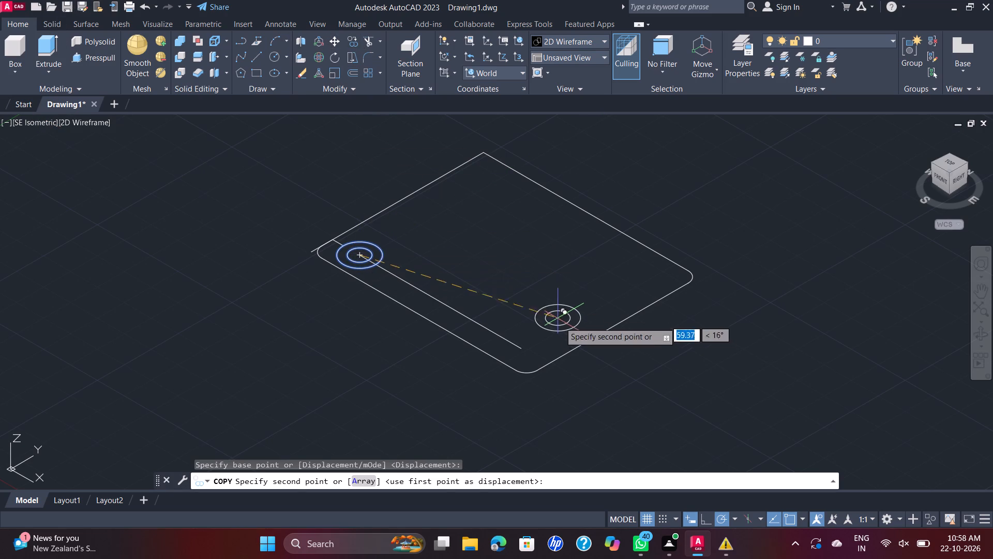
left_click(520, 349)
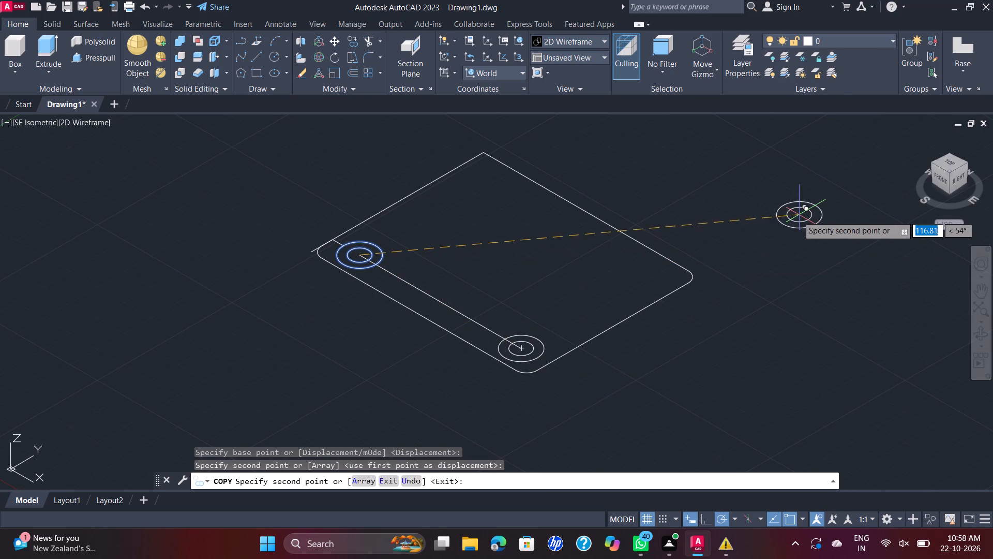
key("Escape")
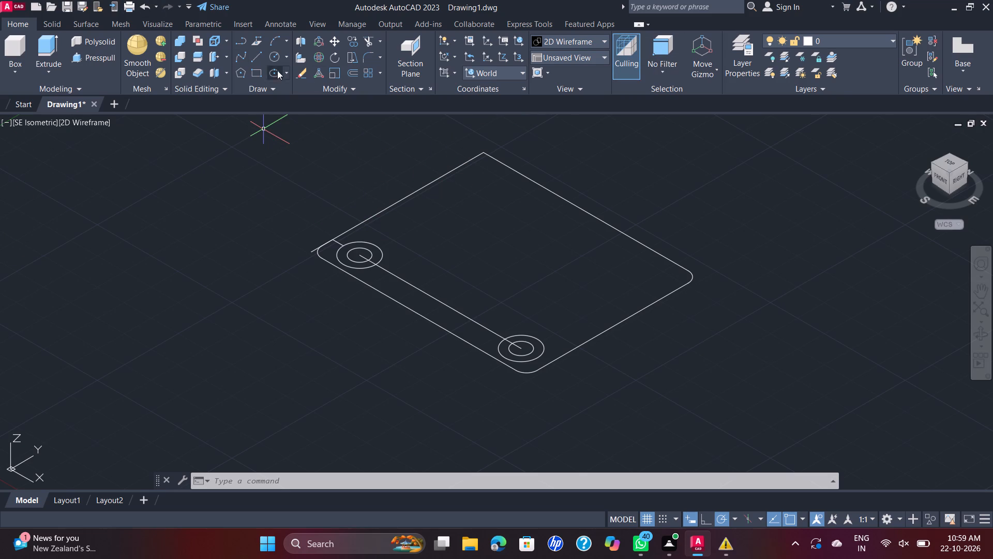
Draw a locating line from the left 64-long edge's far corner: 8 along that edge, and 4 inward parallel to the 80-long side.
left_click(255, 57)
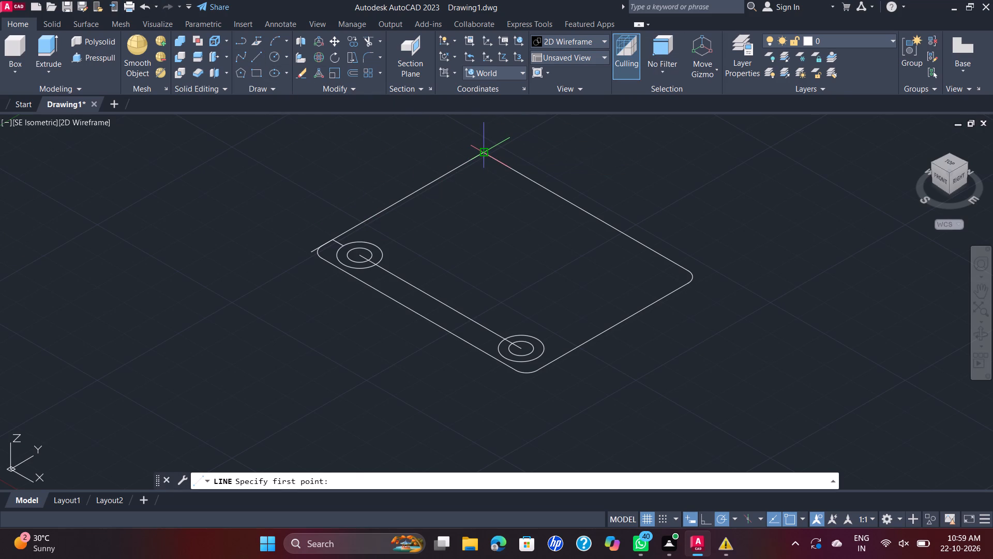
left_click(485, 152)
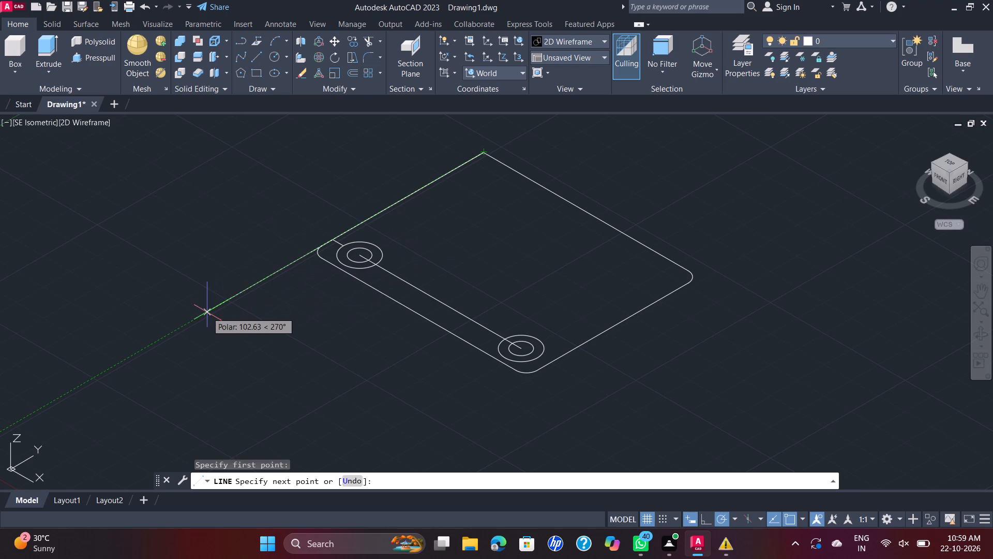
key("8")
key("Return")
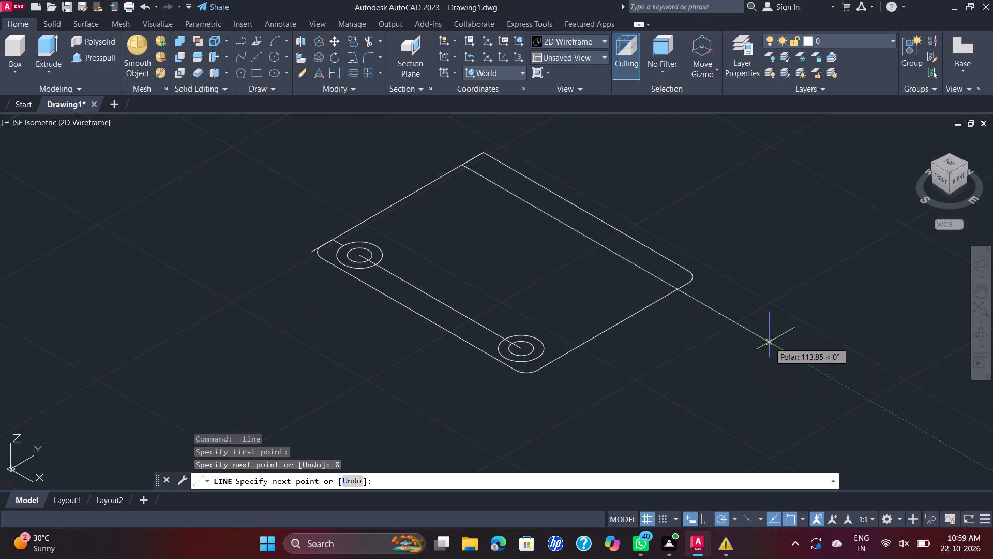
key("4")
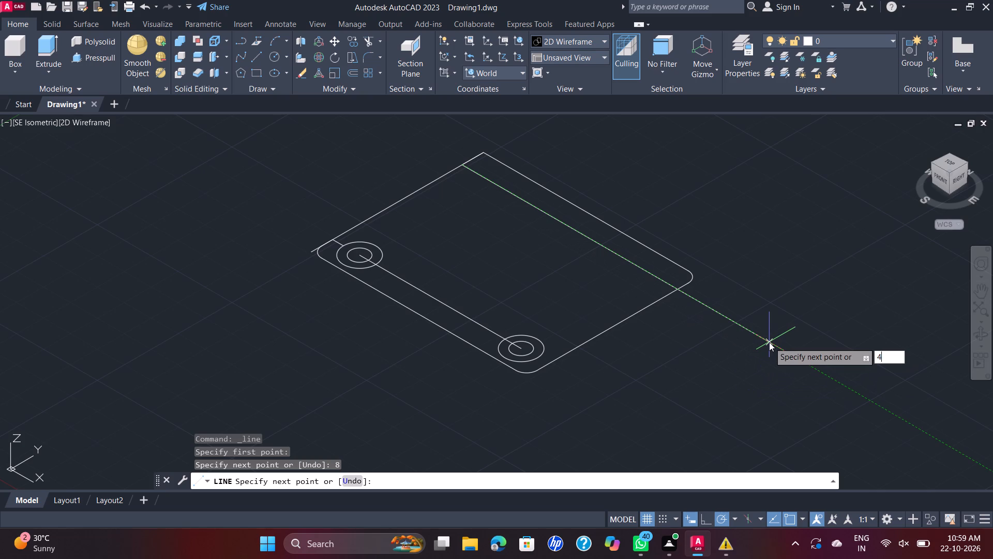
key("Return")
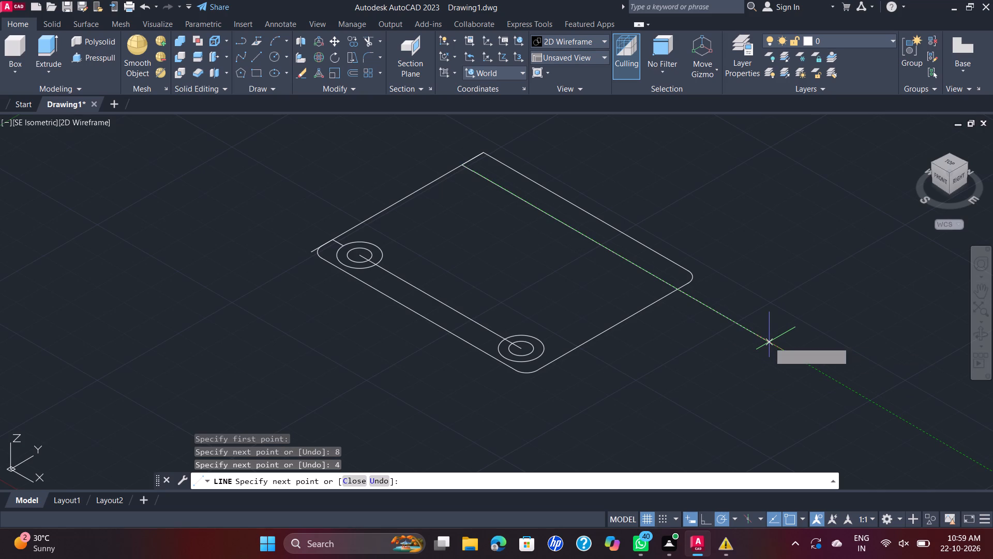
key("Escape")
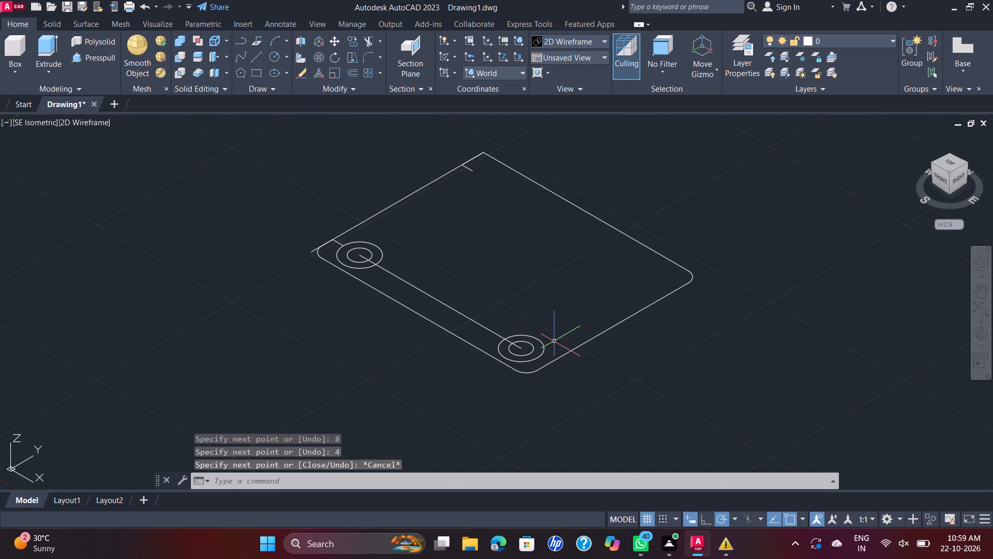
Copy the 60-long line, its starting circle pair and its far end's 12-diameter circle from the near locating line's inner end to the far locating line's inner end.
left_click_drag(554, 341, 545, 341)
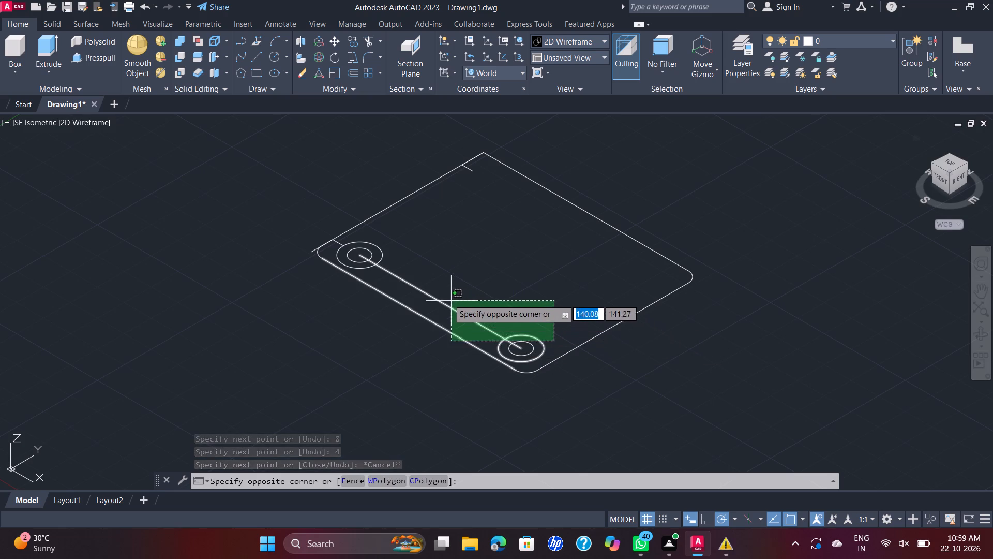
left_click(496, 267)
left_click_drag(431, 244, 421, 243)
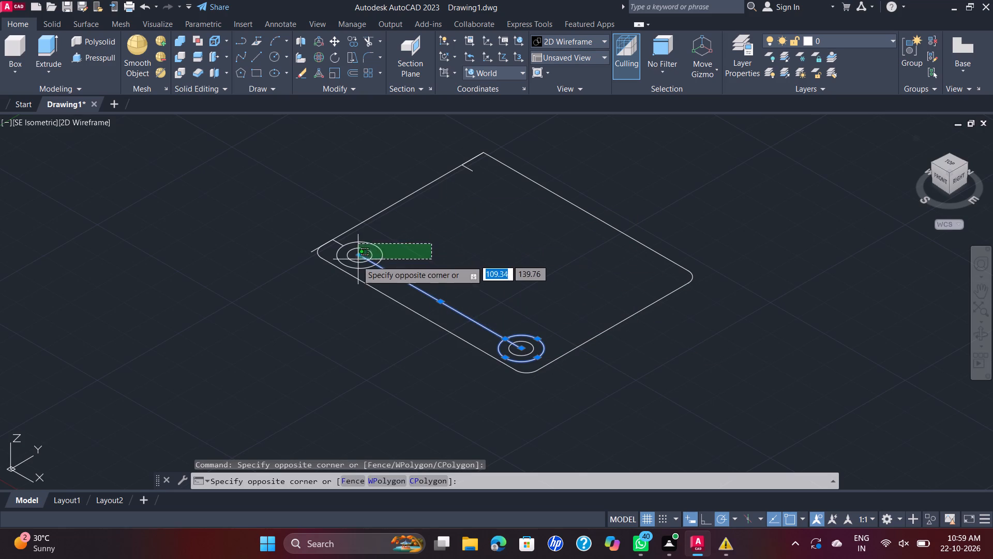
left_click(365, 264)
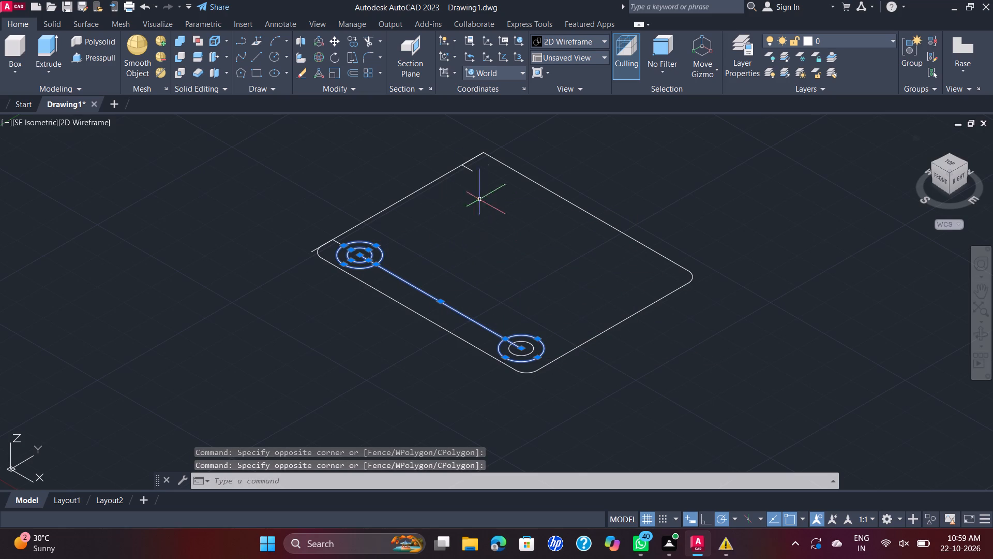
left_click(356, 46)
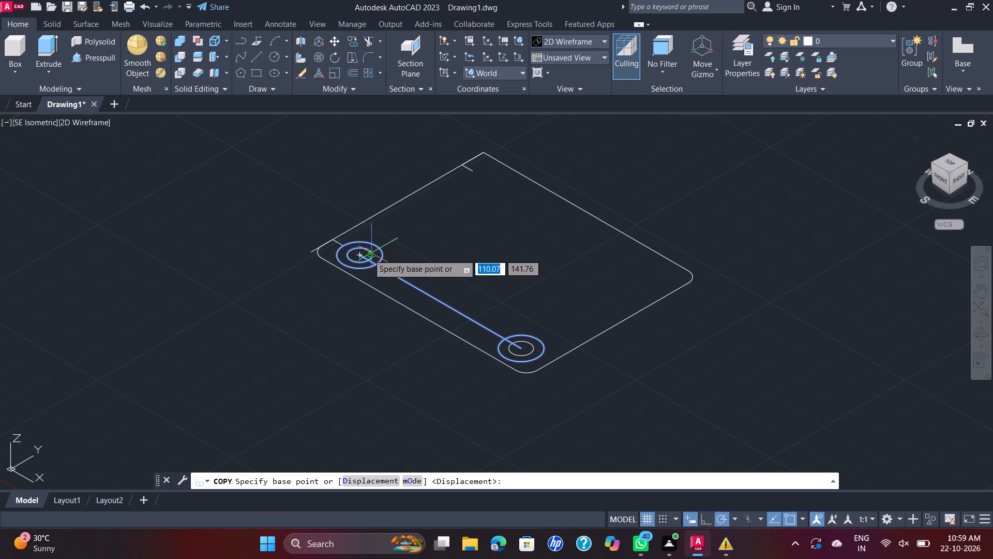
scroll(344, 242, "up", 3)
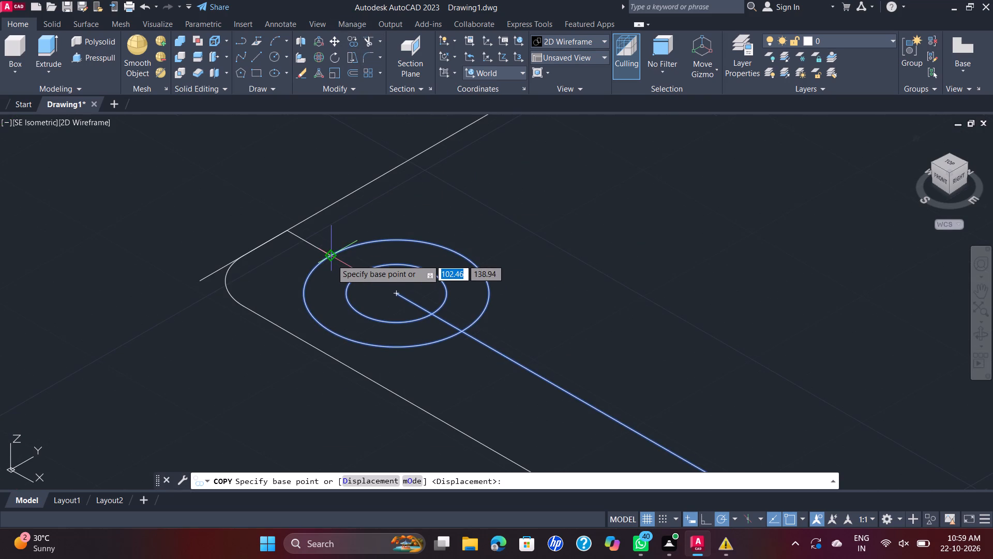
left_click(329, 253)
scroll(502, 188, "down", 3)
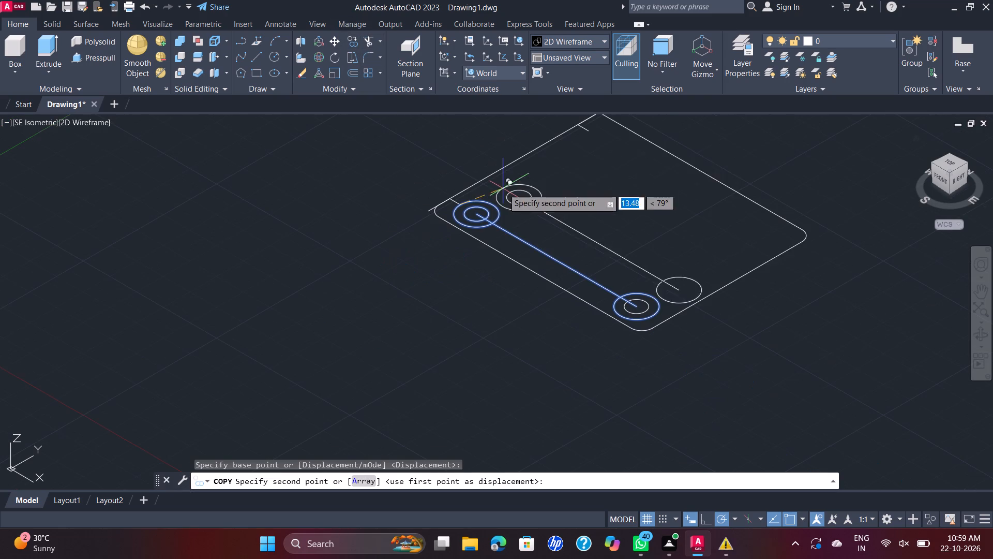
scroll(590, 129, "up", 2)
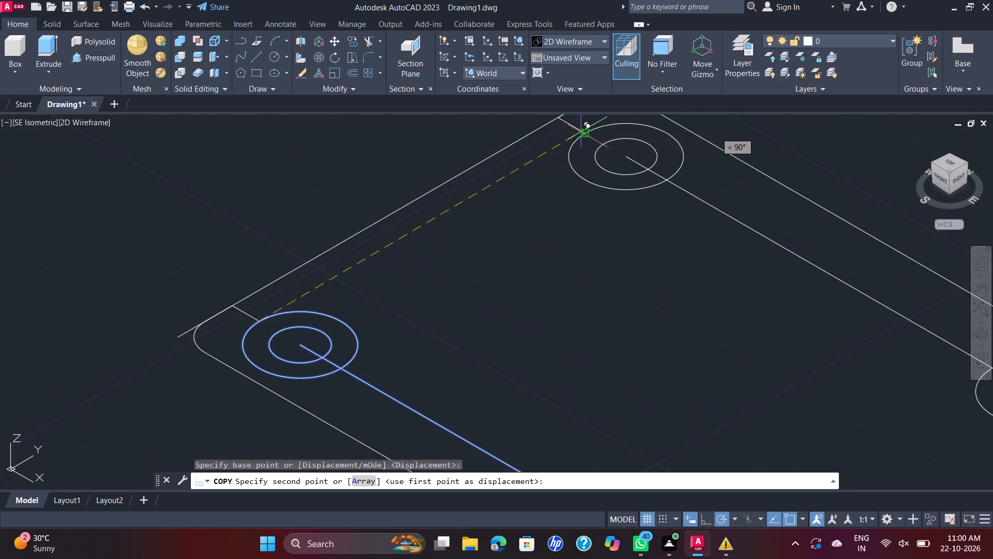
left_click(582, 133)
scroll(826, 159, "down", 3)
scroll(778, 139, "up", 4)
scroll(744, 170, "up", 1)
key("Escape")
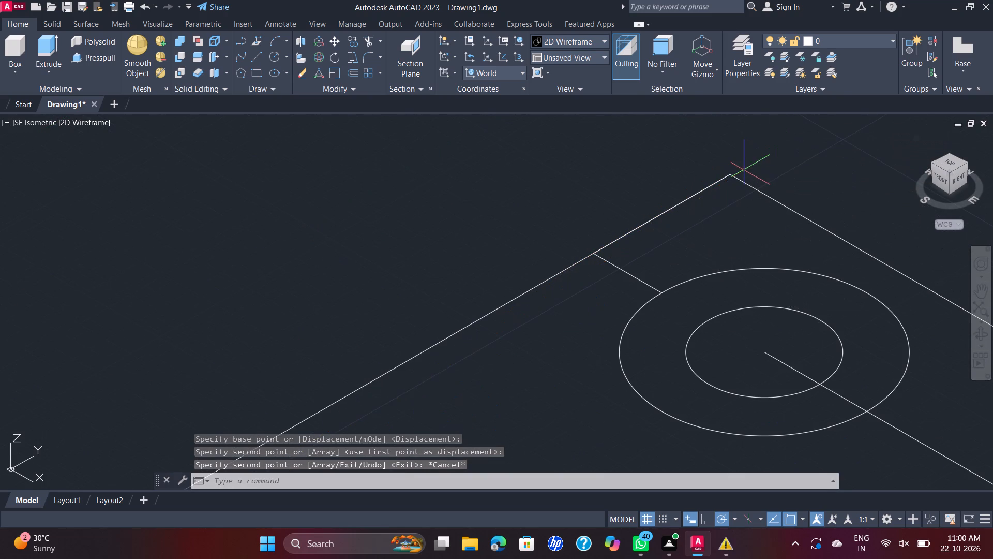
Erase the copied 60-long line between the two new hole positions.
scroll(744, 170, "down", 6)
middle_click_drag(793, 215, 713, 254)
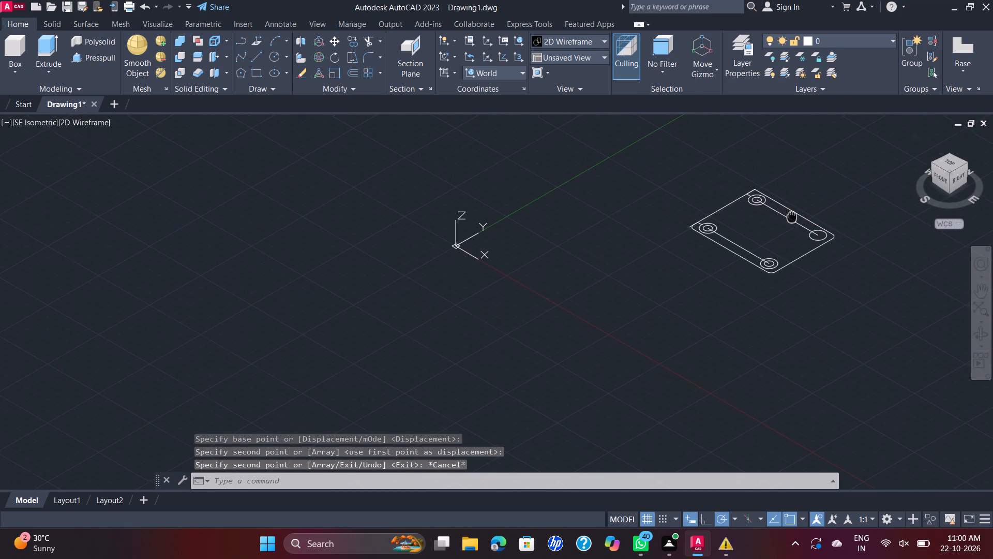
middle_click_drag(713, 254, 571, 247)
scroll(546, 260, "up", 2)
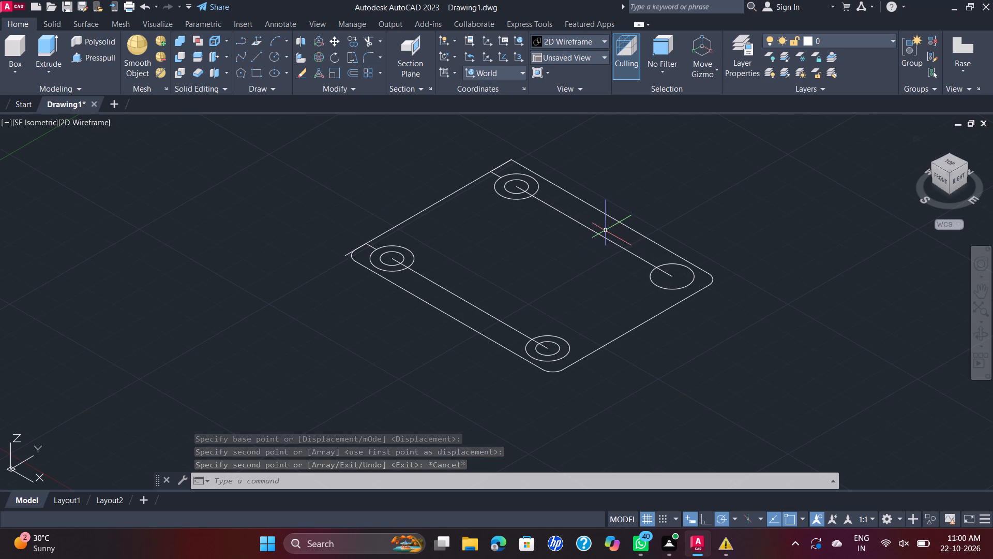
left_click(605, 230)
left_click(547, 262)
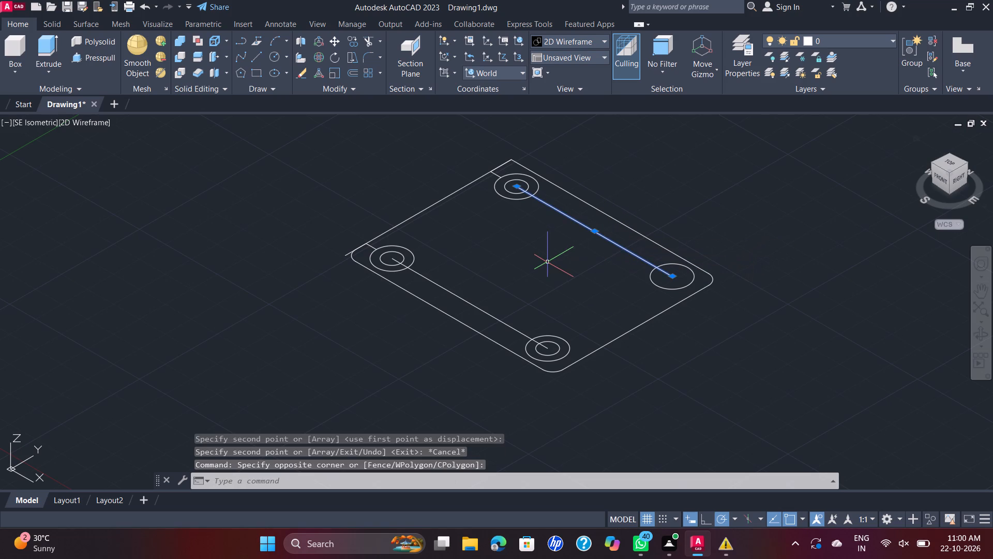
key("Delete")
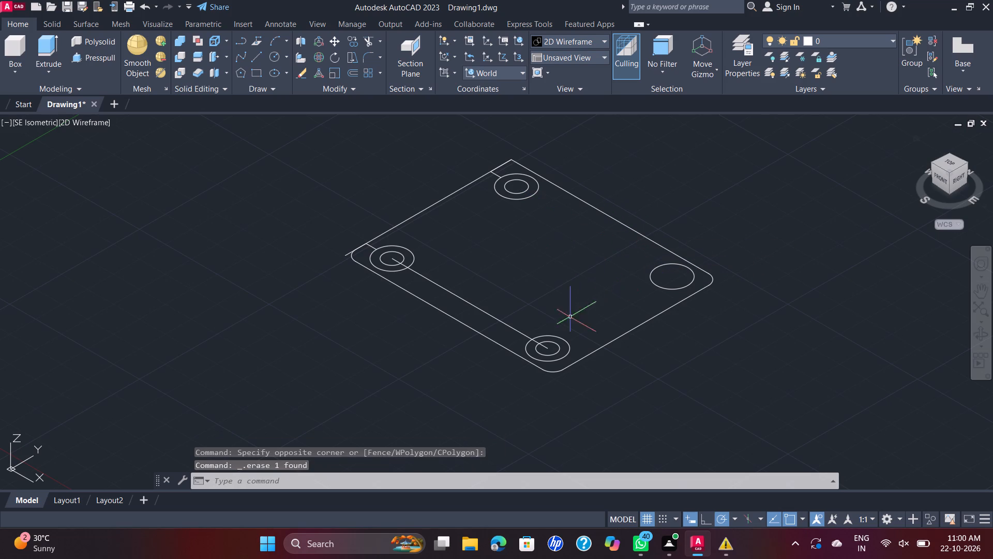
Copy the 6.5-diameter circle from the original 60-long line's end to the centre of the lone 12-diameter circle.
left_click(560, 352)
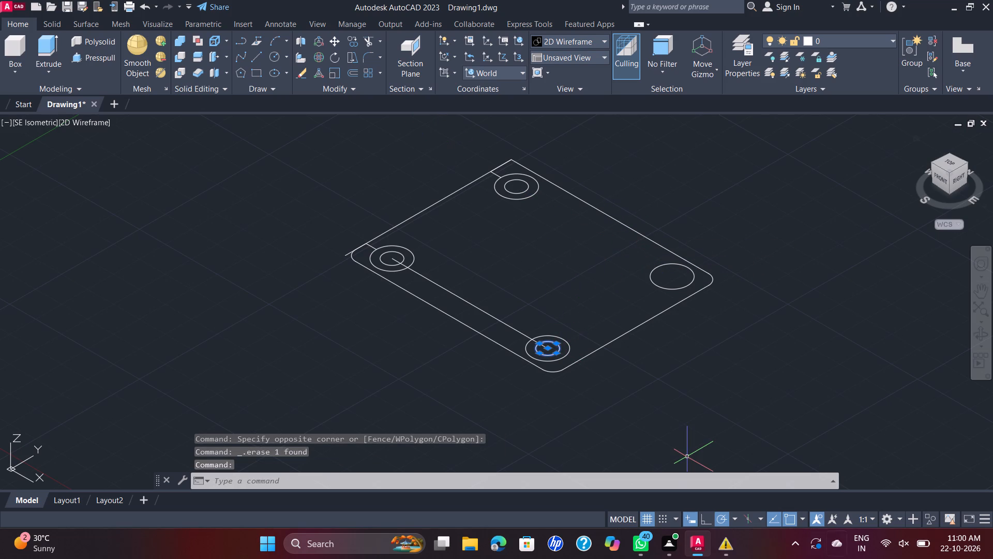
type("CO")
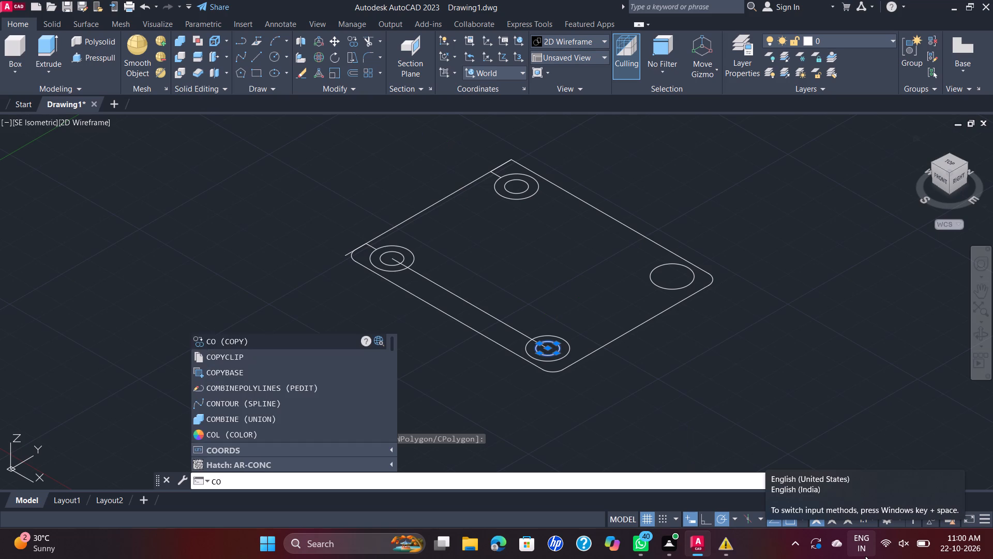
key("Return")
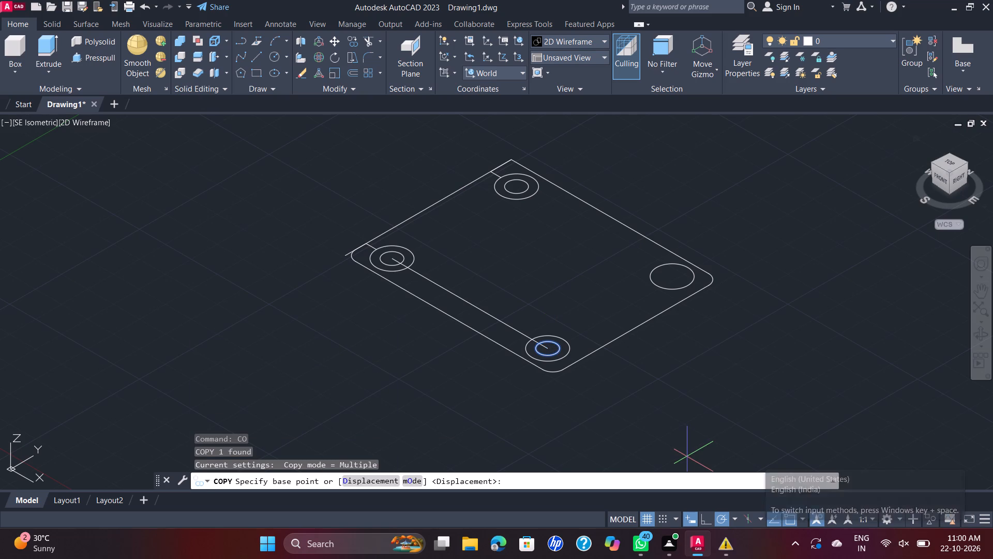
left_click(547, 345)
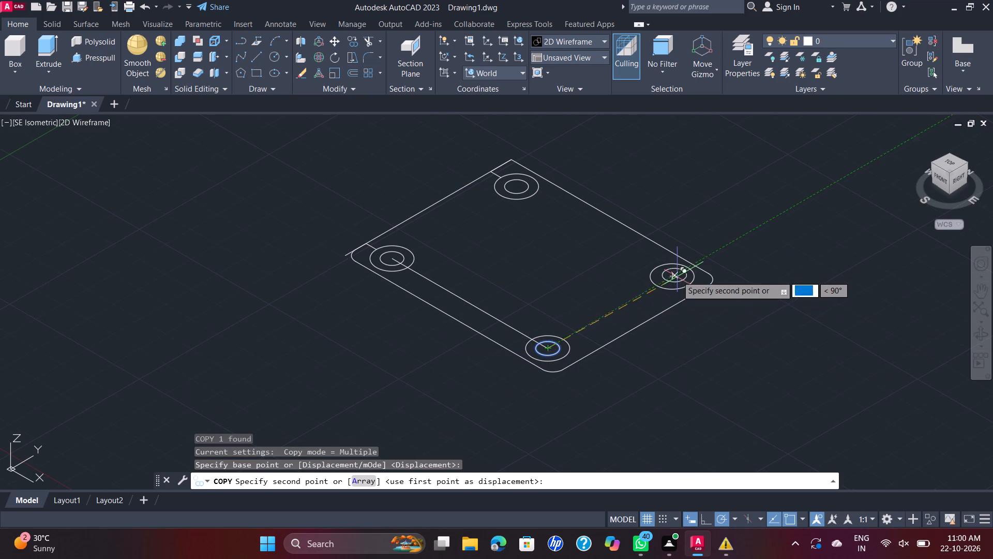
left_click(675, 273)
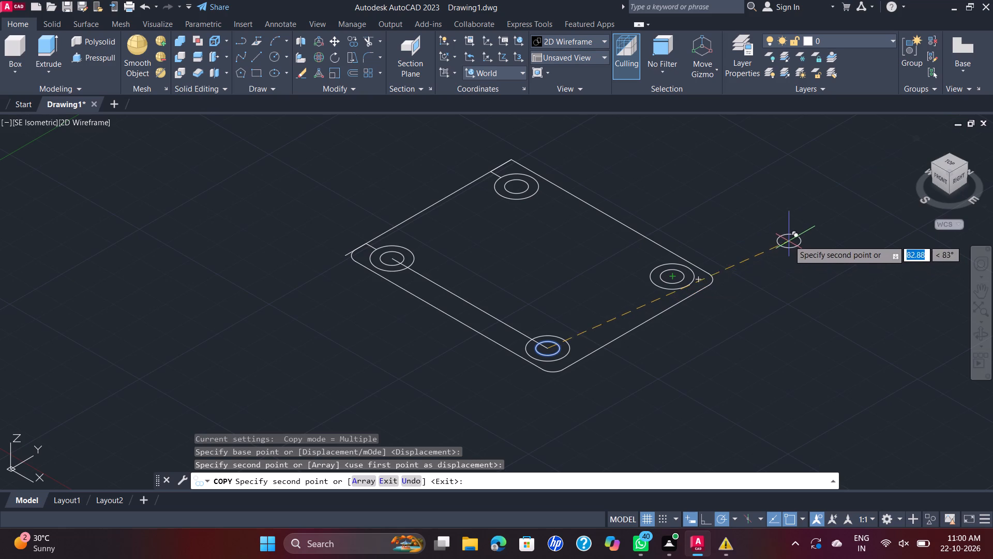
key("Escape")
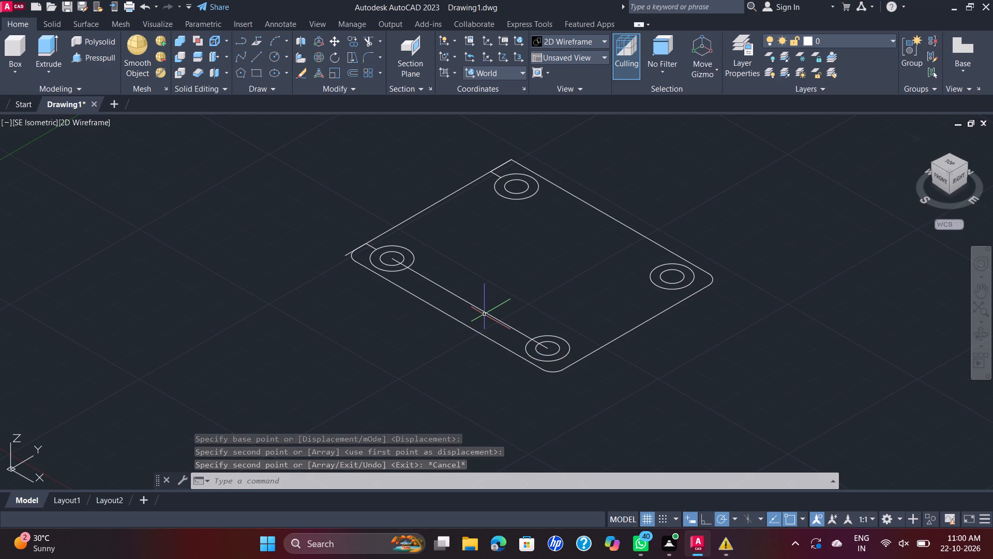
Erase the remaining 60-long construction line and the 4-long locating line beside the near left hole circles.
left_click(488, 309)
left_click(487, 314)
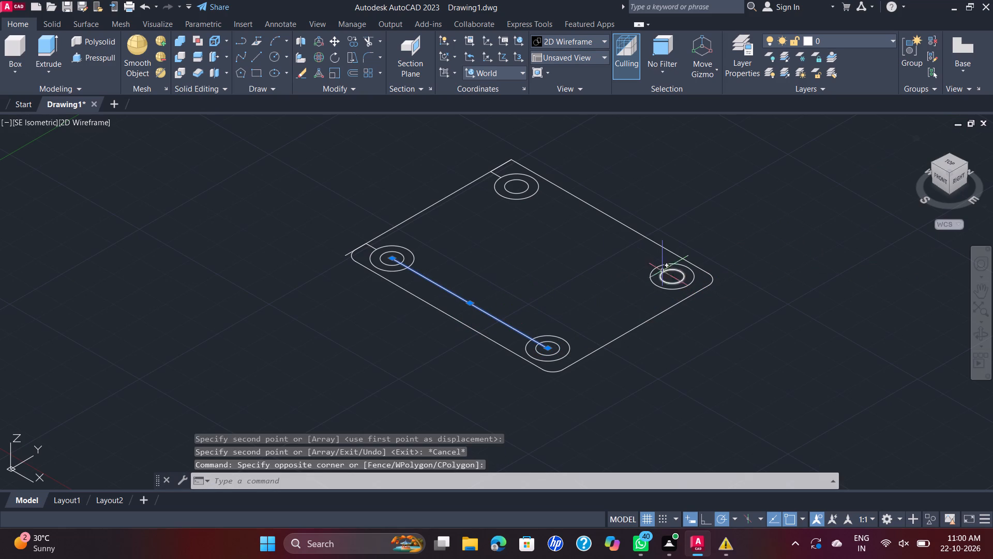
key("Delete")
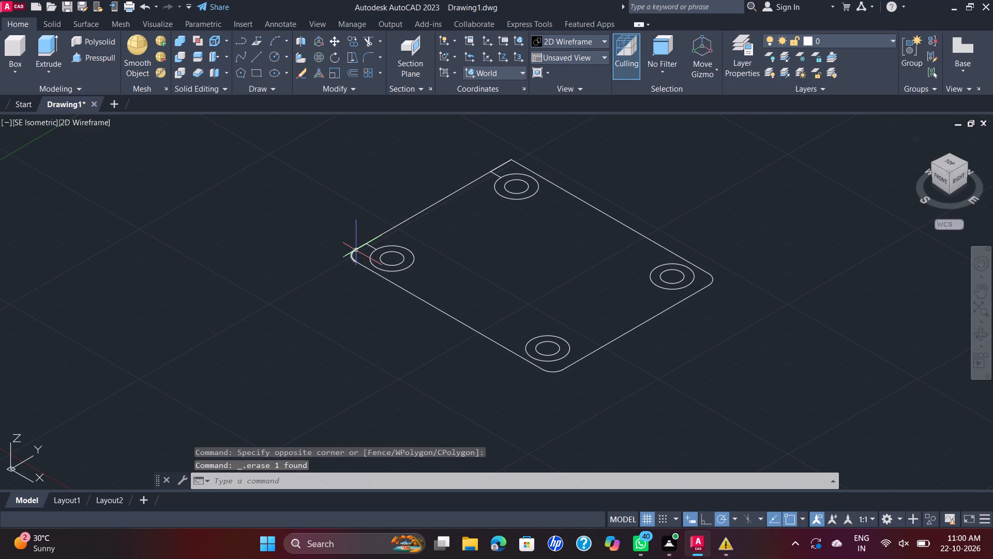
left_click(347, 253)
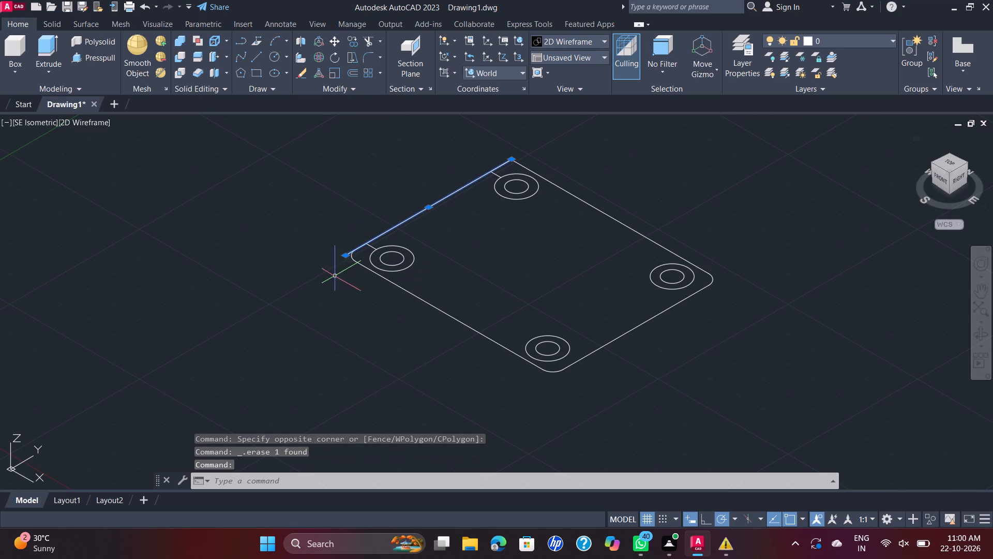
key("Escape")
scroll(344, 263, "up", 2)
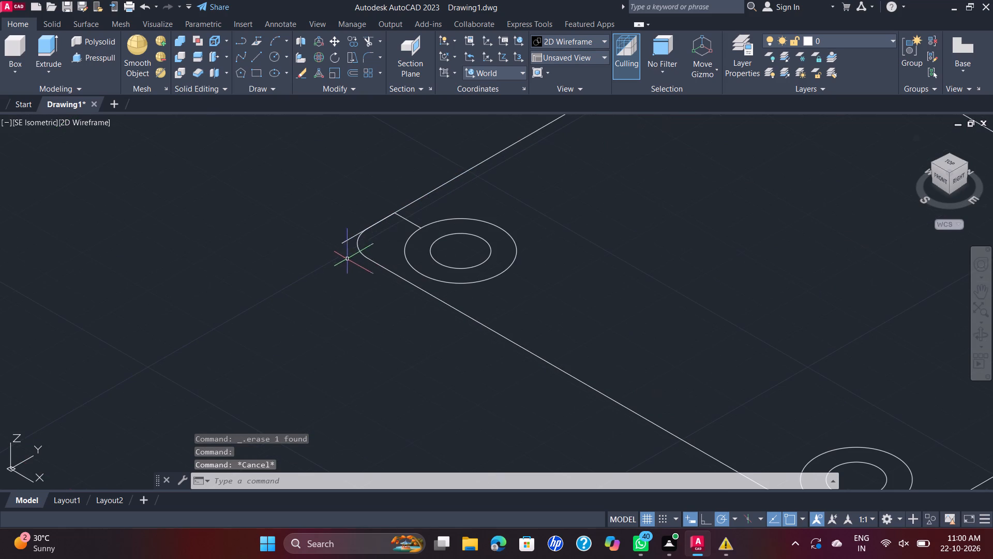
left_click(410, 222)
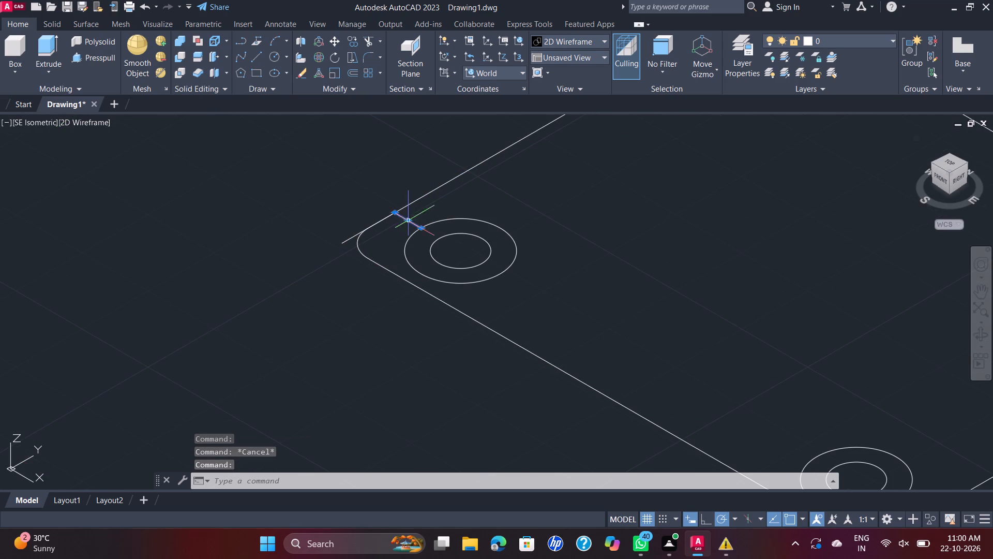
key("Home")
key("Delete")
Trim the overhanging line stub at the near left fillet and remove the leftover locating lines at the outline's unfilleted far corner.
scroll(582, 221, "down", 2)
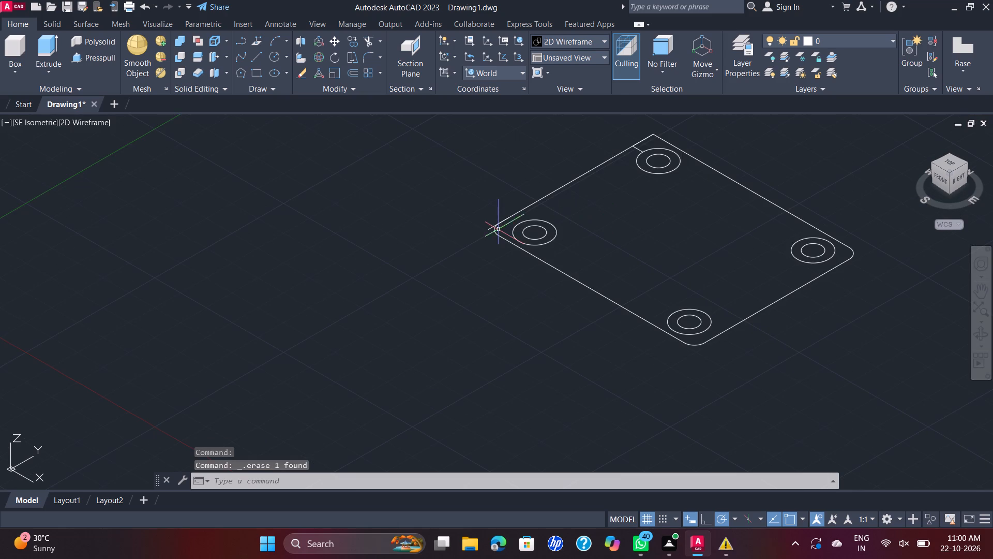
left_click(366, 40)
scroll(502, 222, "up", 2)
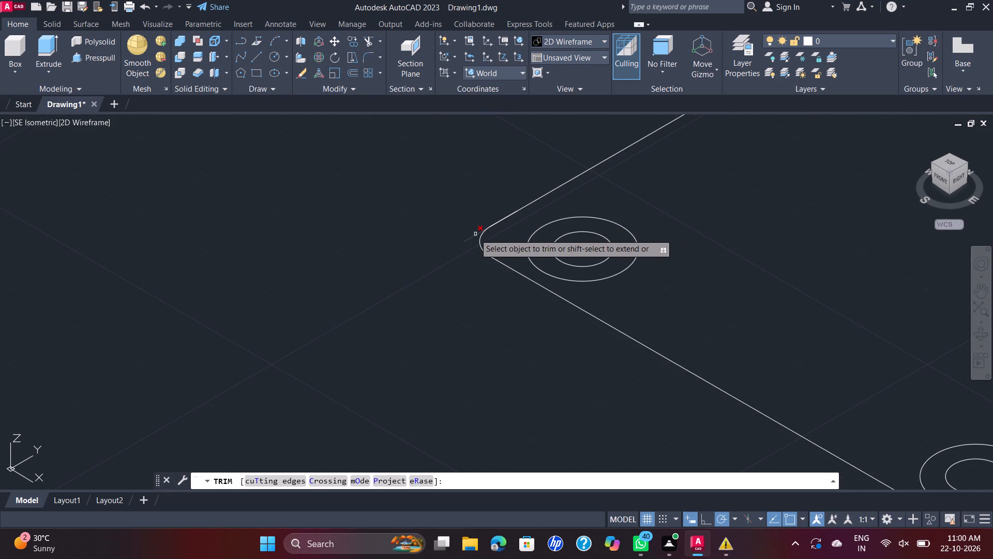
left_click(474, 234)
scroll(505, 223, "down", 2)
middle_click_drag(664, 228, 358, 318)
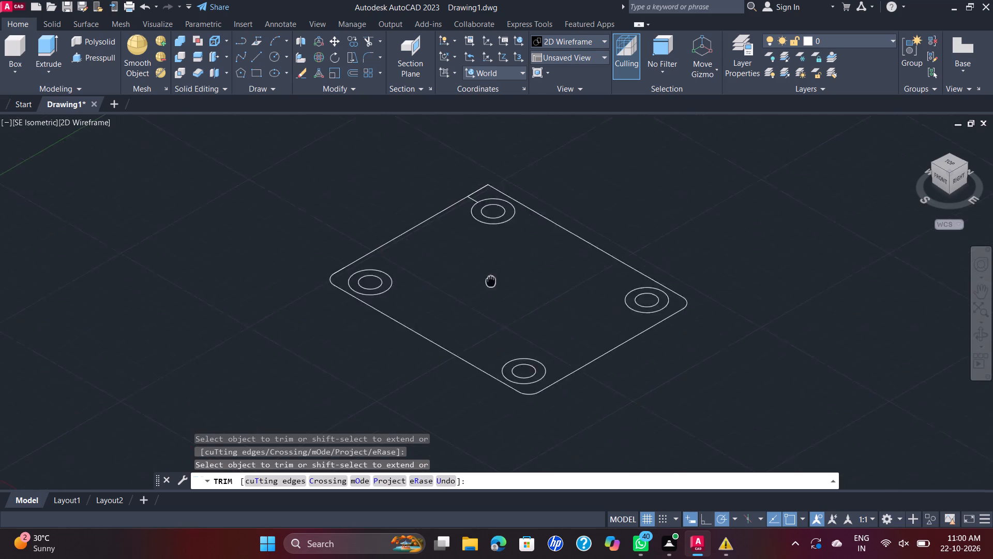
middle_click_drag(358, 318, 355, 319)
scroll(319, 229, "up", 2)
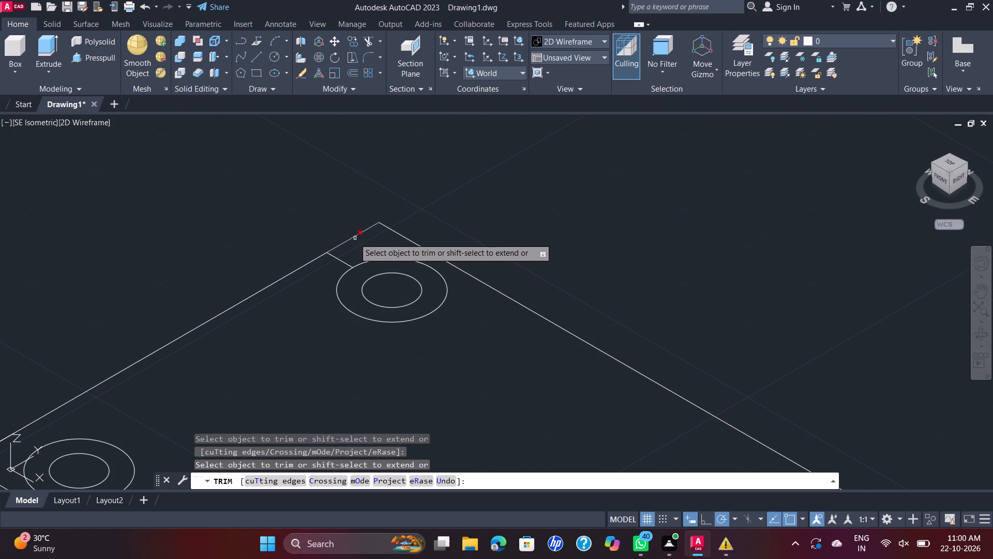
left_click(354, 237)
left_click(342, 258)
left_click(340, 262)
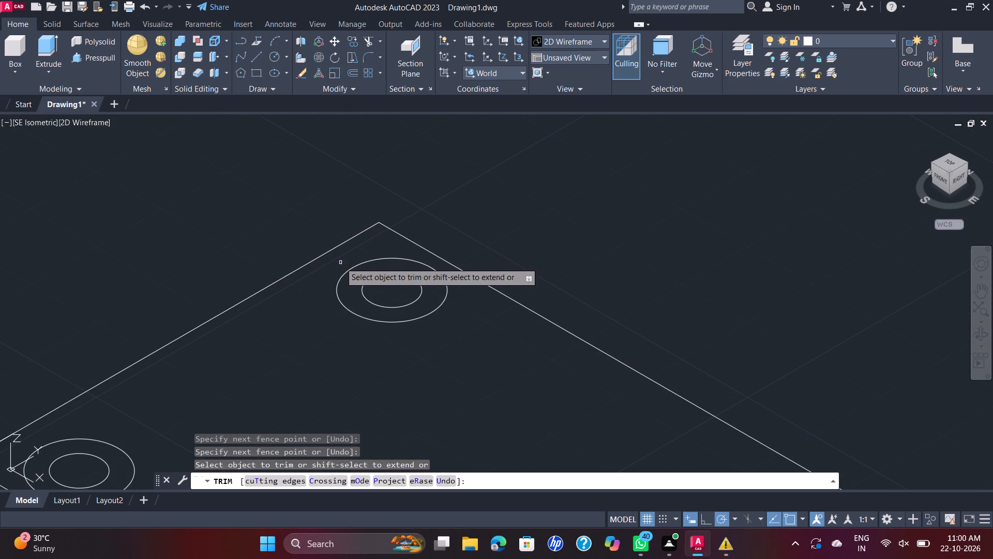
scroll(420, 243, "down", 2)
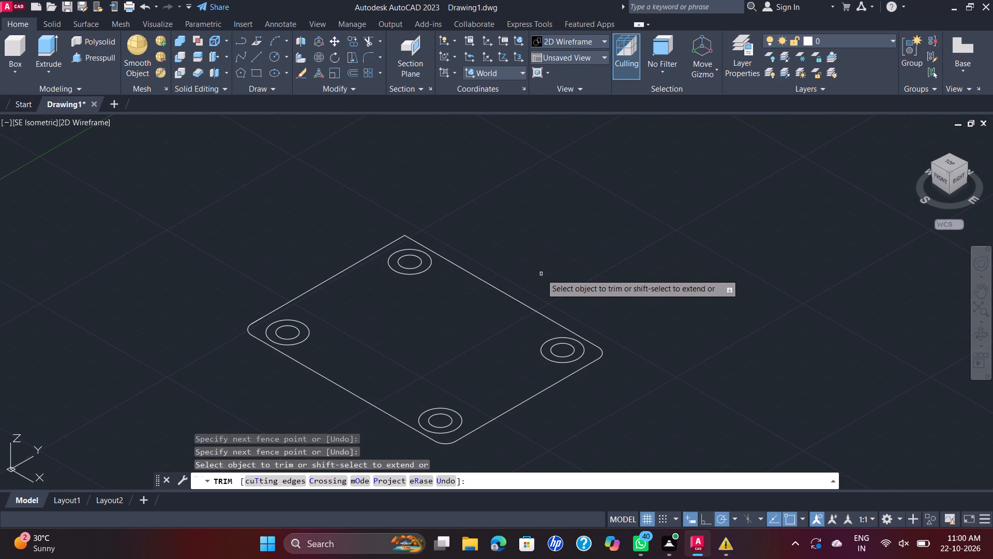
key("Escape")
Fillet the base outline's remaining sharp far corner with a radius of 4.
scroll(538, 271, "down", 1)
middle_click_drag(537, 271, 541, 245)
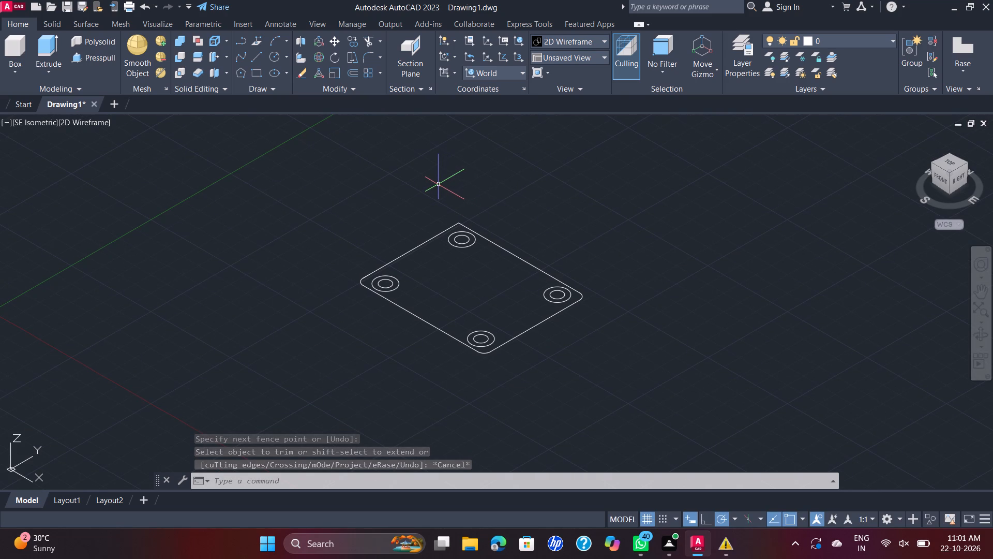
key("f")
key("Return")
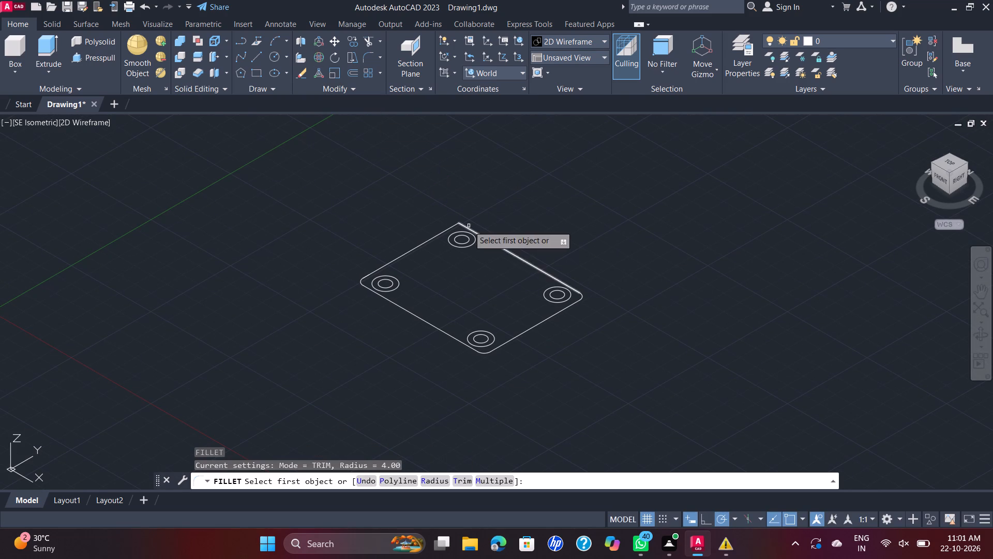
left_click(442, 233)
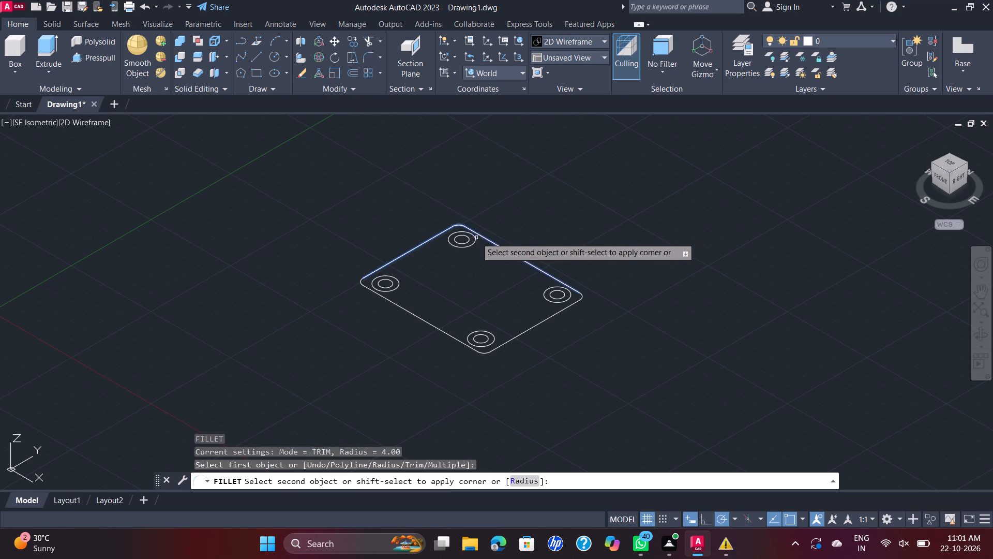
left_click(489, 240)
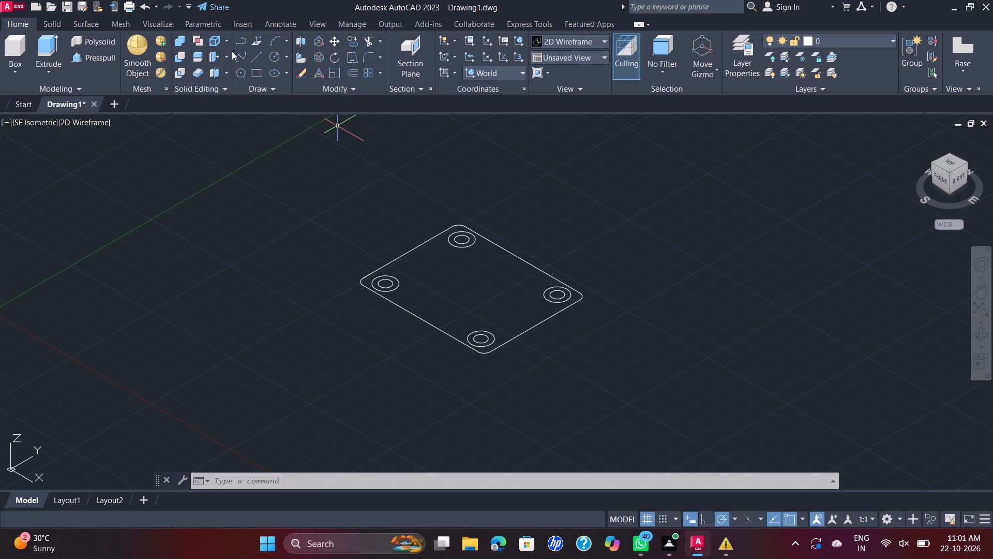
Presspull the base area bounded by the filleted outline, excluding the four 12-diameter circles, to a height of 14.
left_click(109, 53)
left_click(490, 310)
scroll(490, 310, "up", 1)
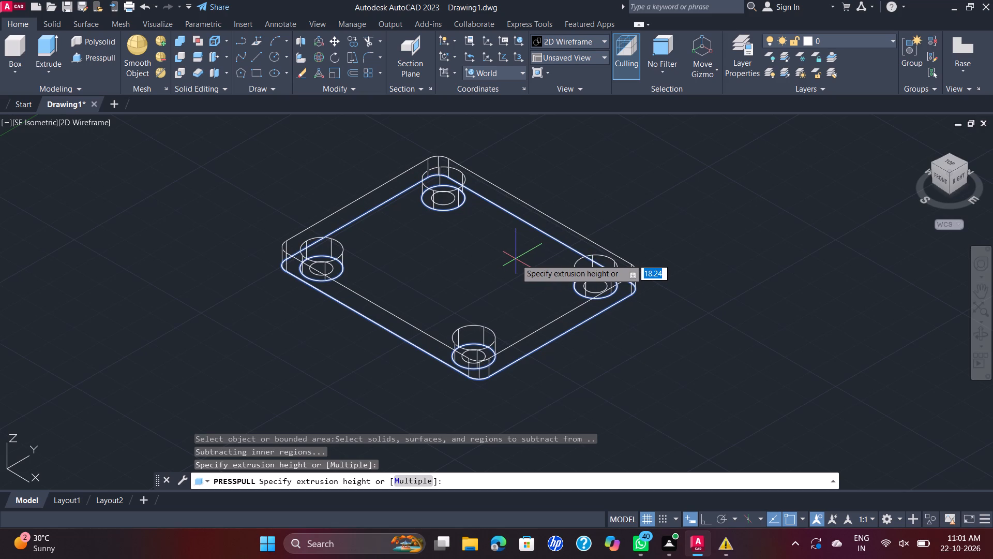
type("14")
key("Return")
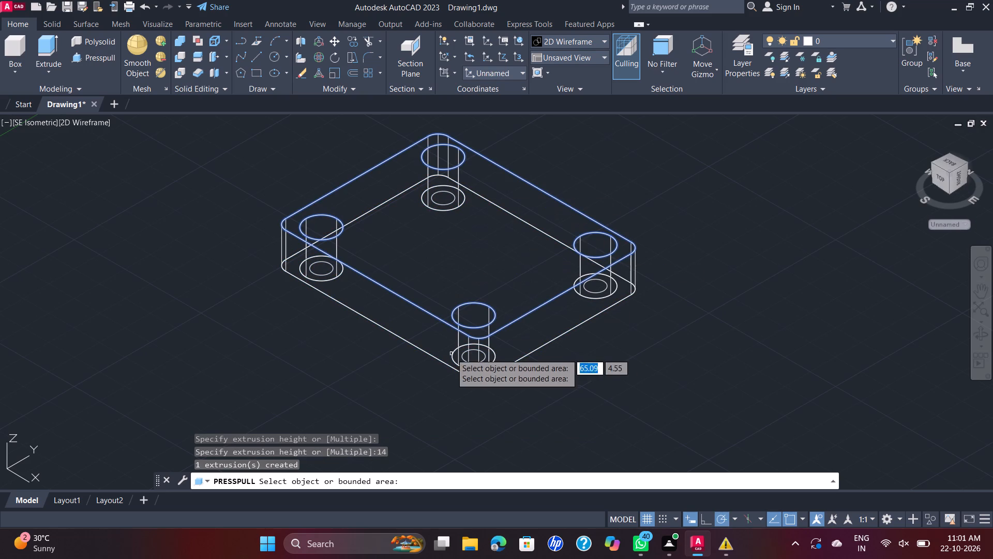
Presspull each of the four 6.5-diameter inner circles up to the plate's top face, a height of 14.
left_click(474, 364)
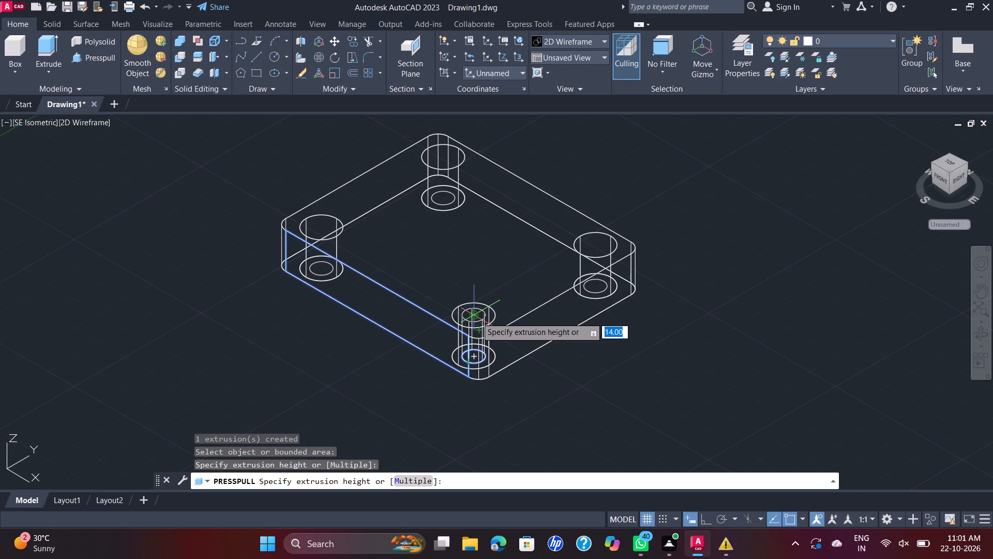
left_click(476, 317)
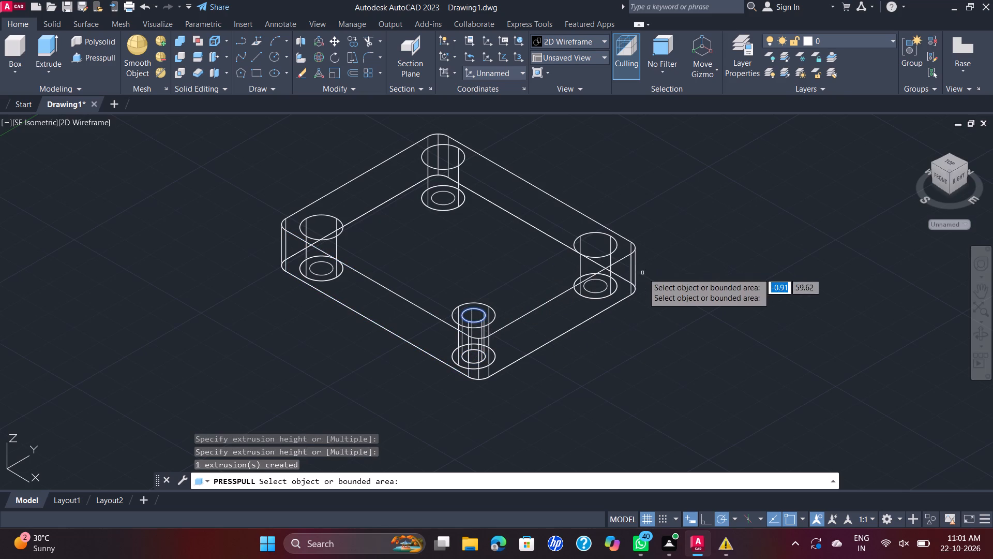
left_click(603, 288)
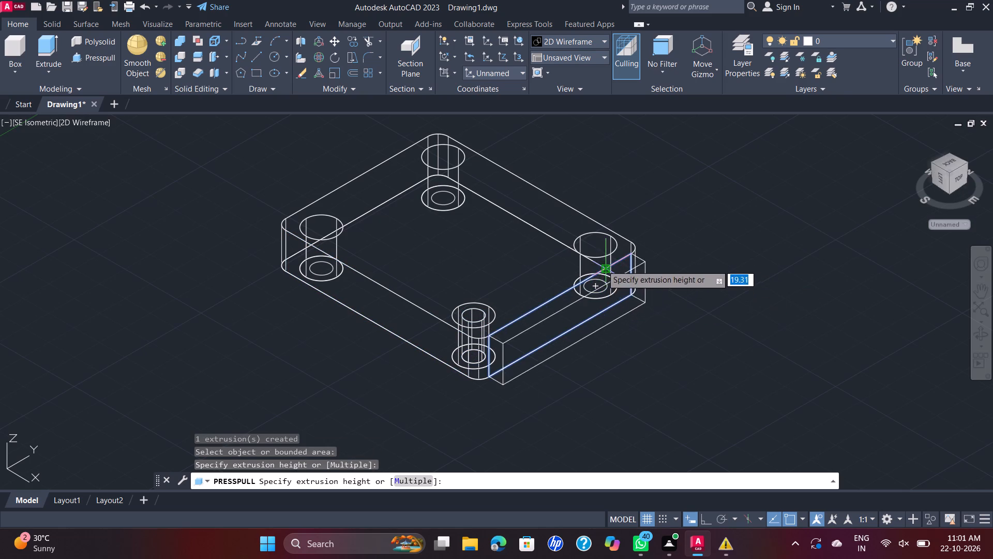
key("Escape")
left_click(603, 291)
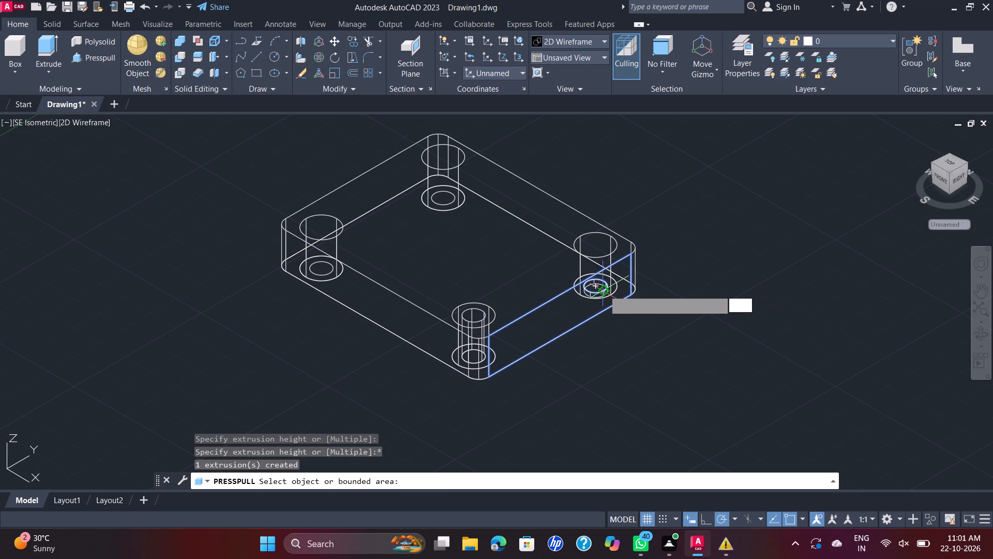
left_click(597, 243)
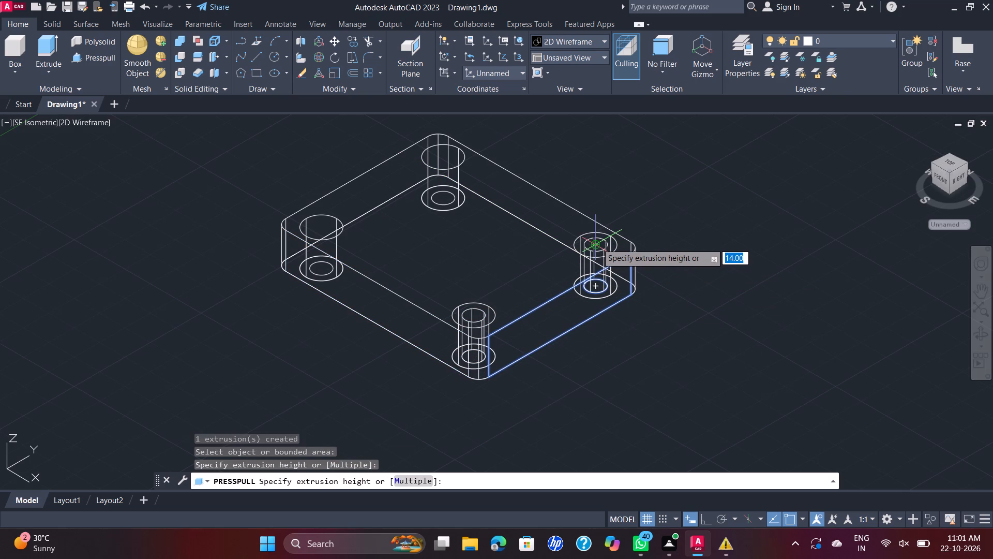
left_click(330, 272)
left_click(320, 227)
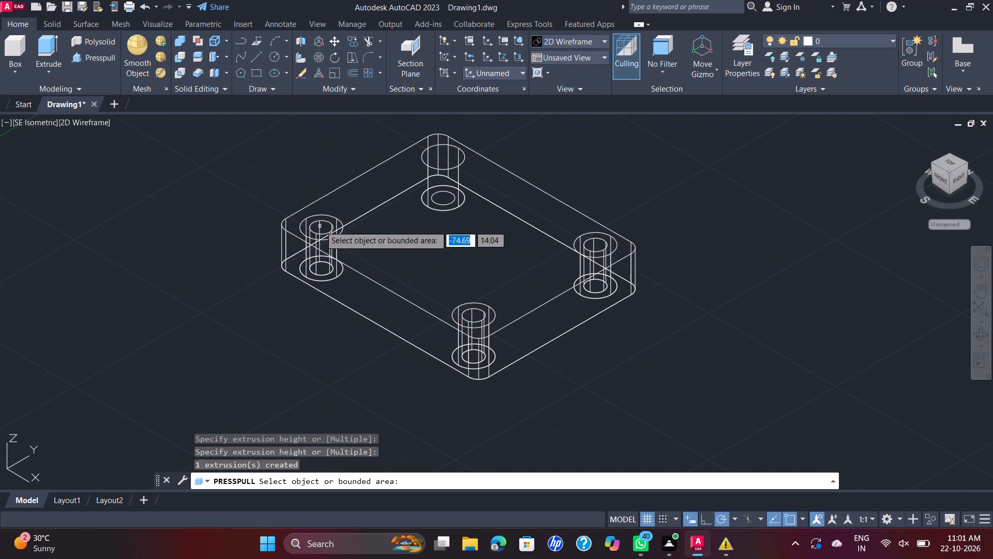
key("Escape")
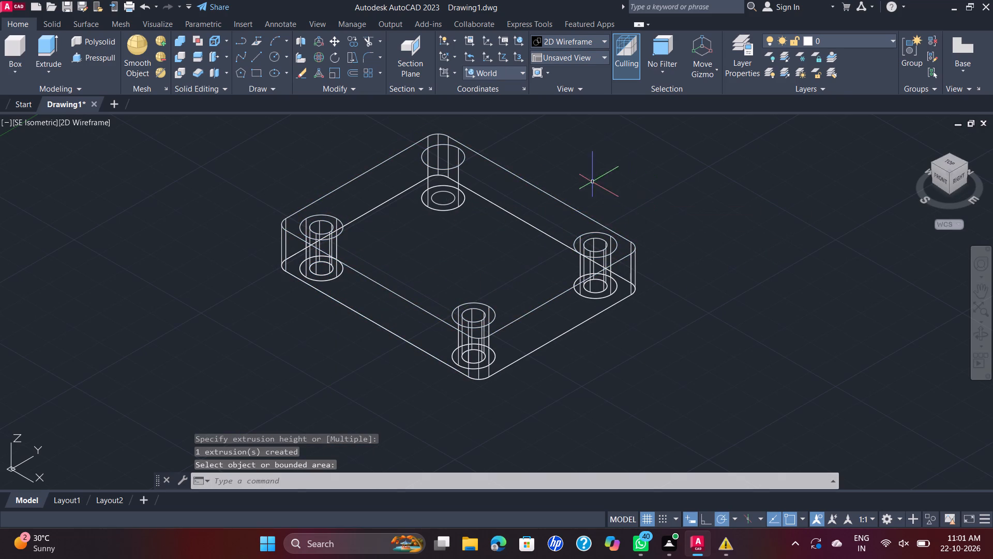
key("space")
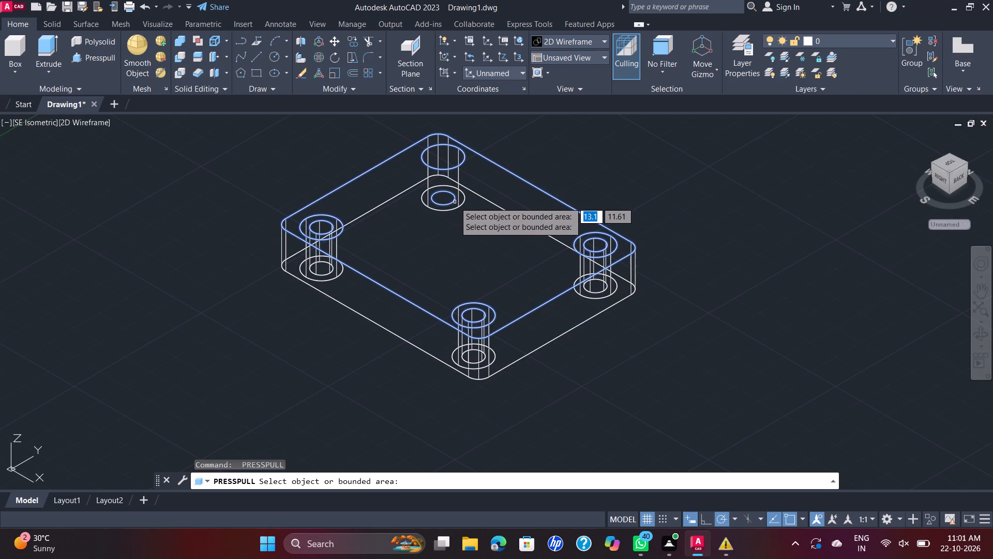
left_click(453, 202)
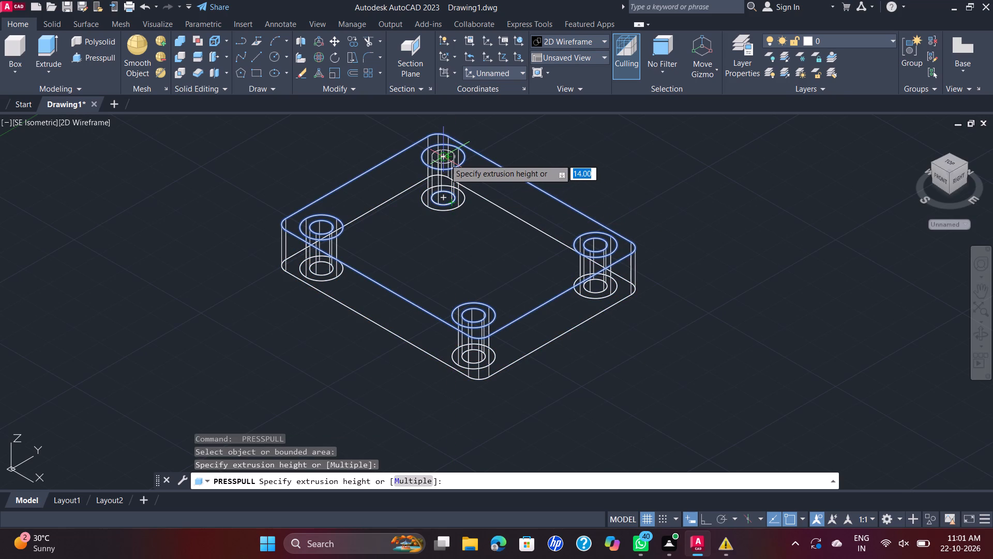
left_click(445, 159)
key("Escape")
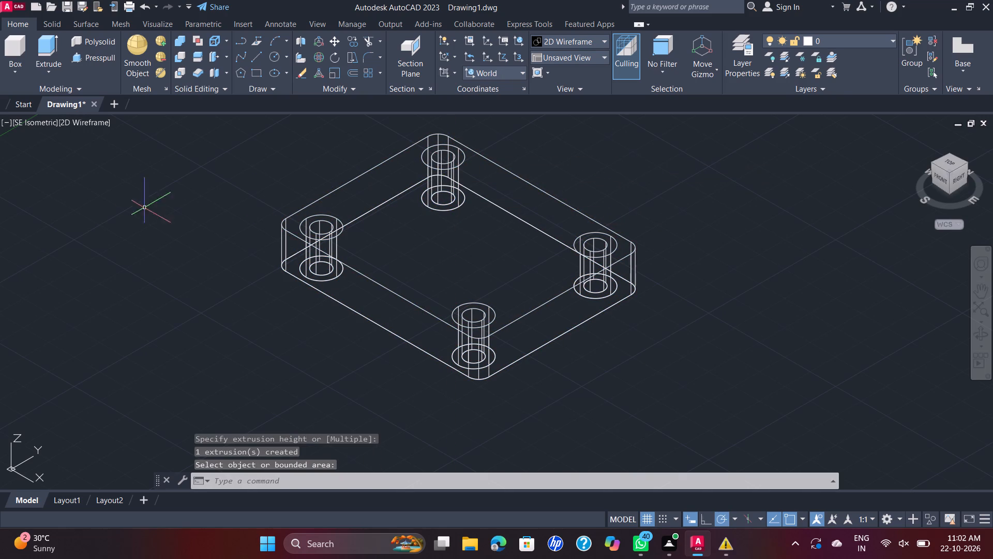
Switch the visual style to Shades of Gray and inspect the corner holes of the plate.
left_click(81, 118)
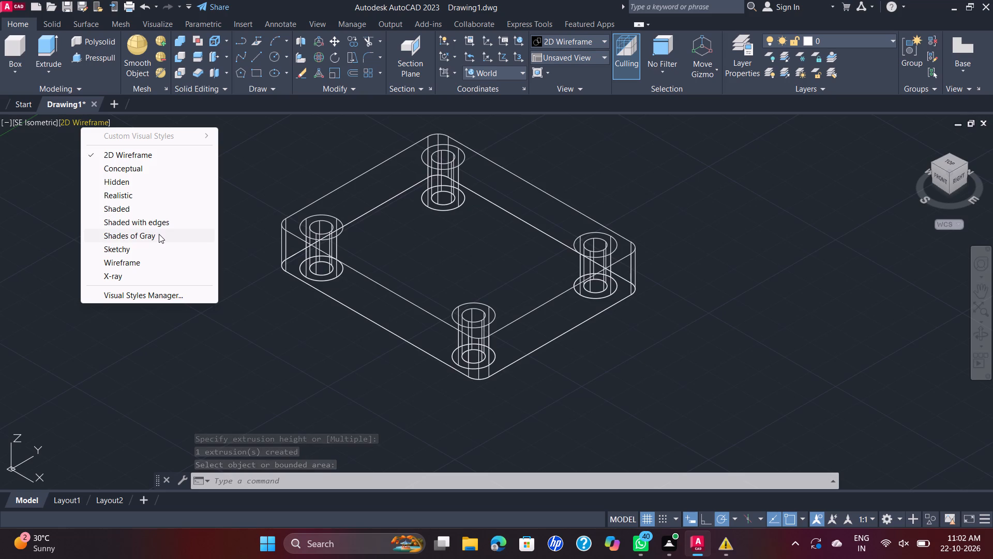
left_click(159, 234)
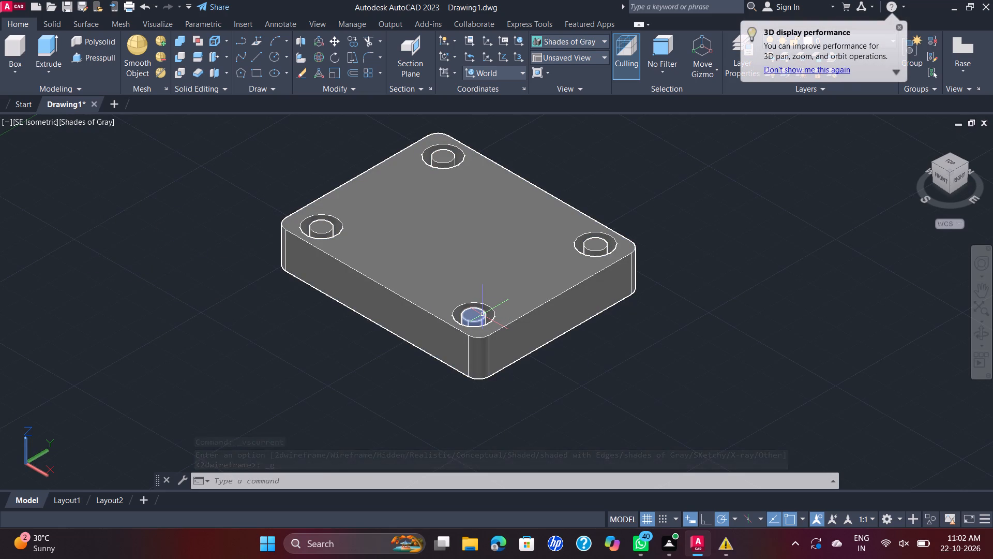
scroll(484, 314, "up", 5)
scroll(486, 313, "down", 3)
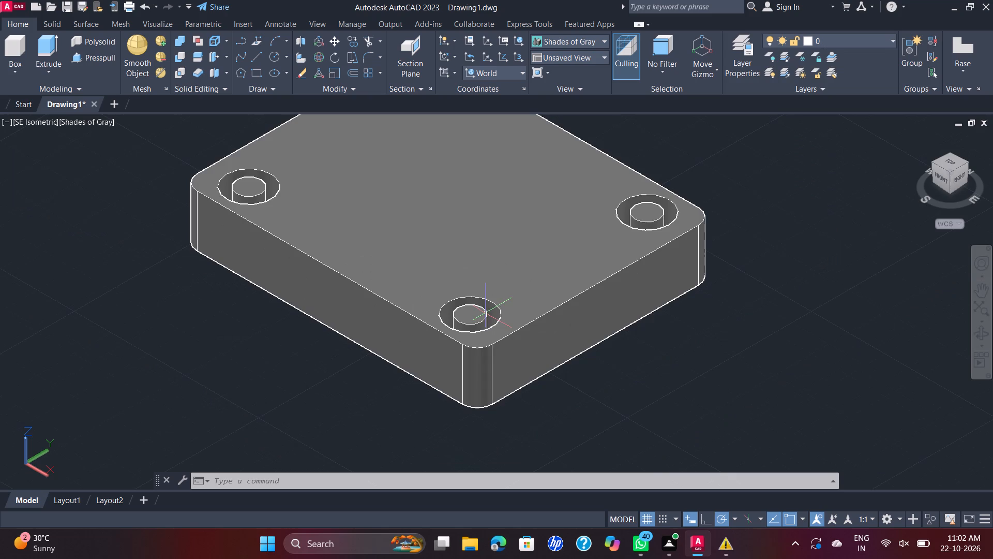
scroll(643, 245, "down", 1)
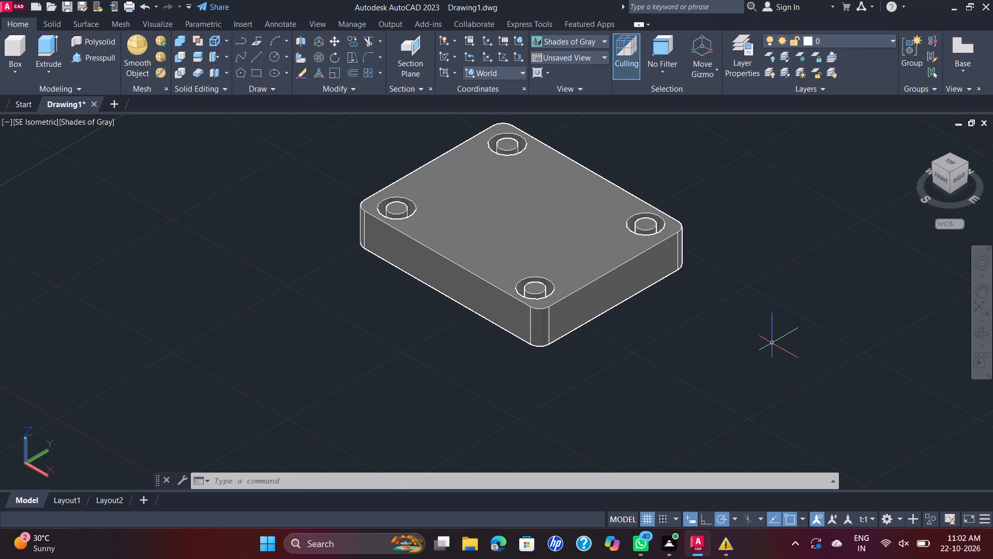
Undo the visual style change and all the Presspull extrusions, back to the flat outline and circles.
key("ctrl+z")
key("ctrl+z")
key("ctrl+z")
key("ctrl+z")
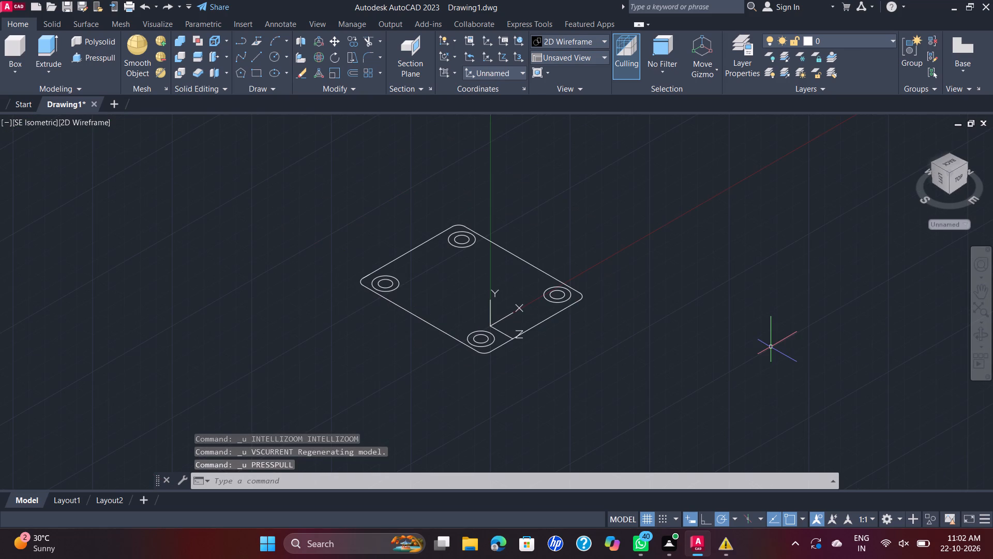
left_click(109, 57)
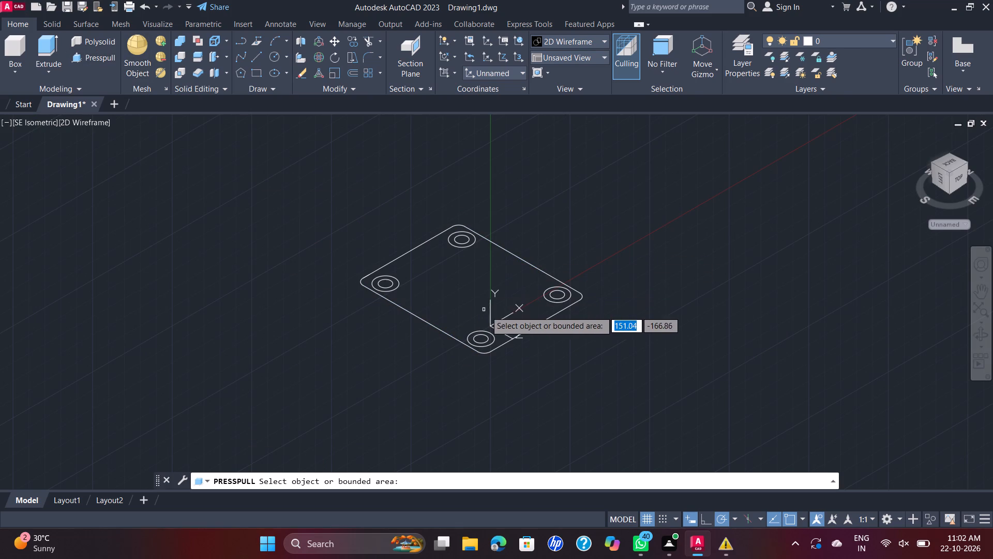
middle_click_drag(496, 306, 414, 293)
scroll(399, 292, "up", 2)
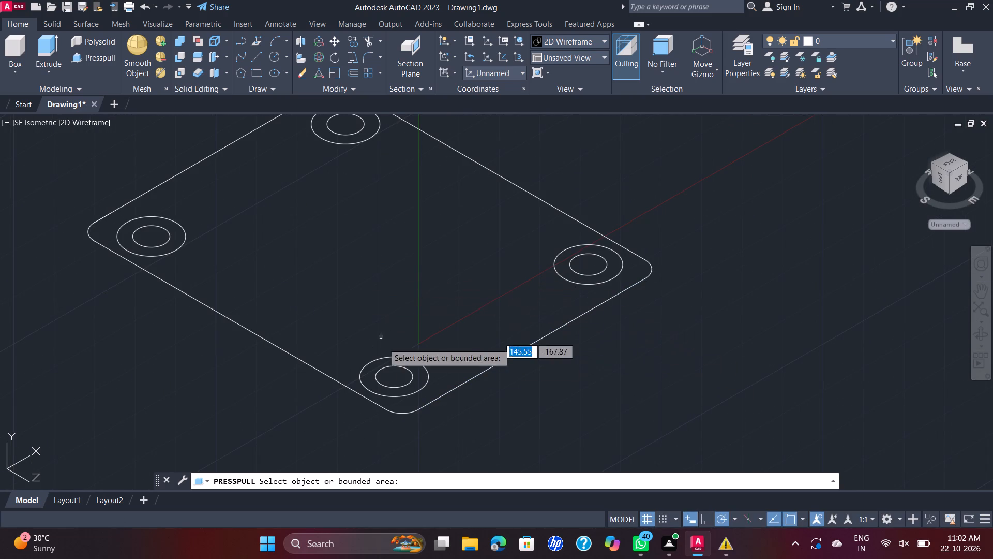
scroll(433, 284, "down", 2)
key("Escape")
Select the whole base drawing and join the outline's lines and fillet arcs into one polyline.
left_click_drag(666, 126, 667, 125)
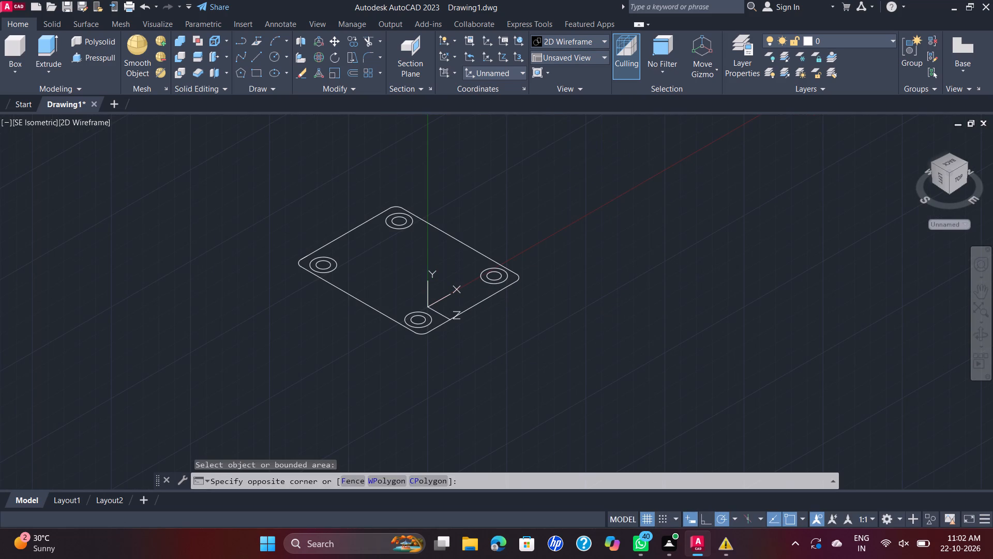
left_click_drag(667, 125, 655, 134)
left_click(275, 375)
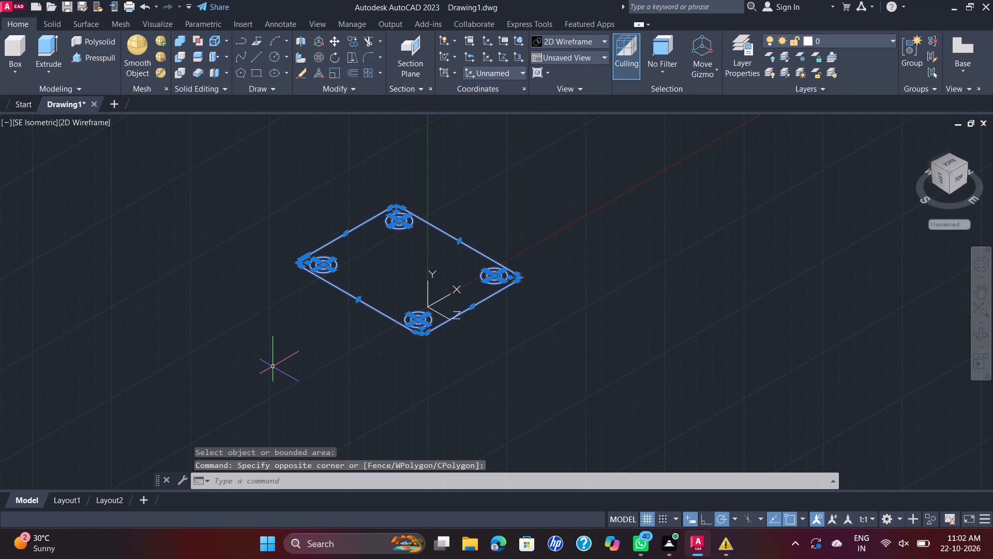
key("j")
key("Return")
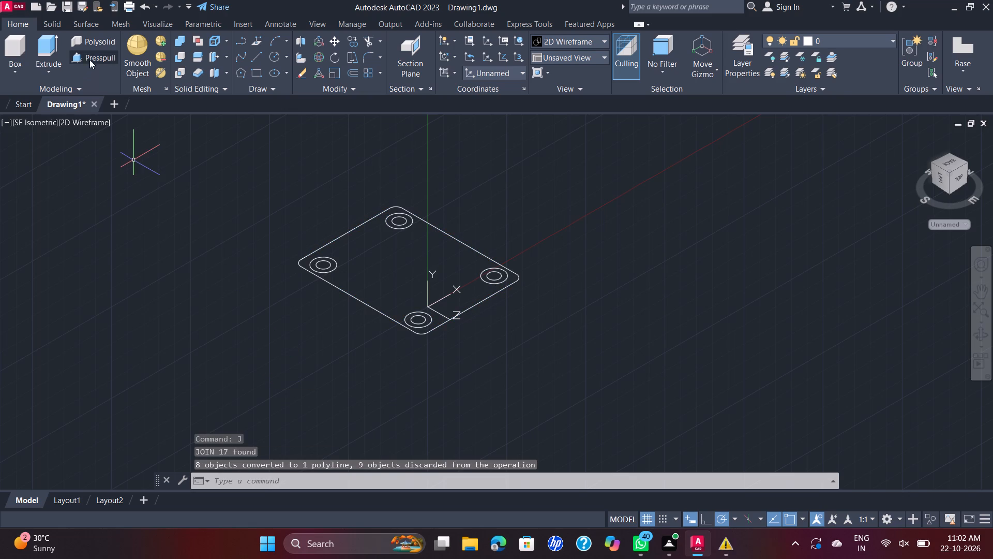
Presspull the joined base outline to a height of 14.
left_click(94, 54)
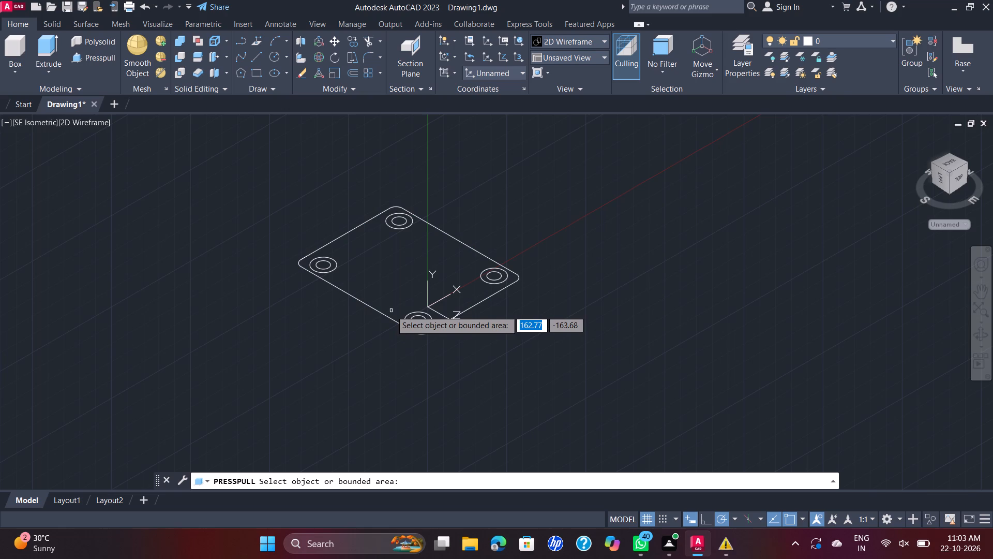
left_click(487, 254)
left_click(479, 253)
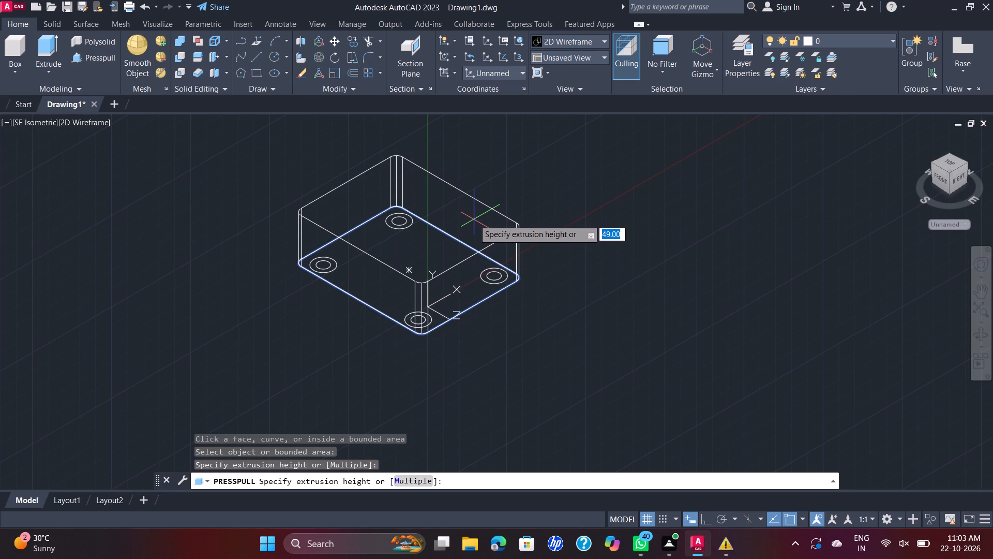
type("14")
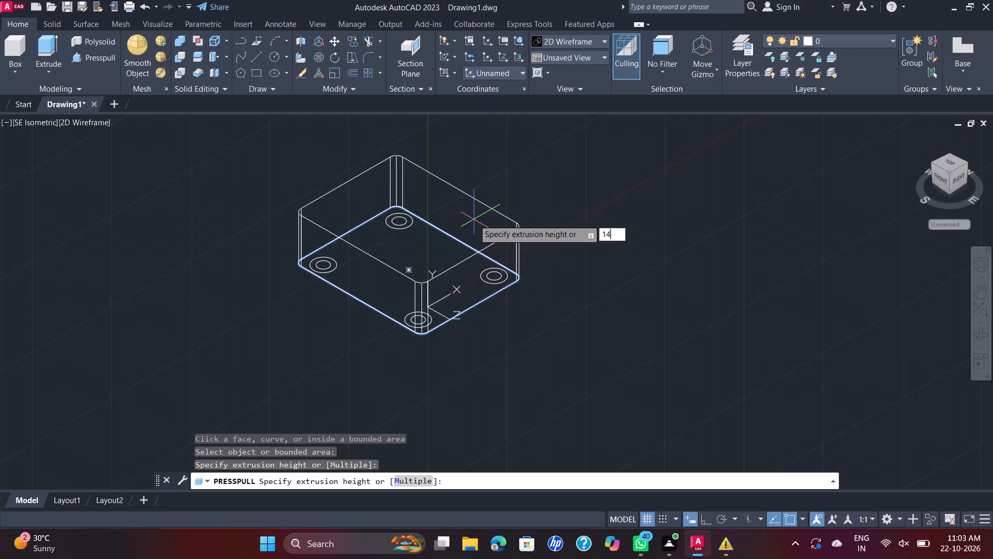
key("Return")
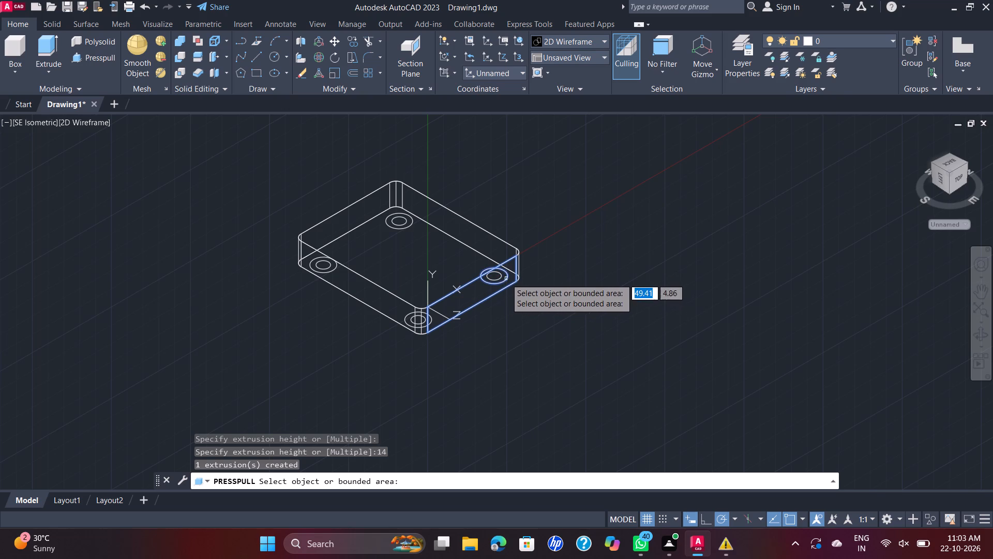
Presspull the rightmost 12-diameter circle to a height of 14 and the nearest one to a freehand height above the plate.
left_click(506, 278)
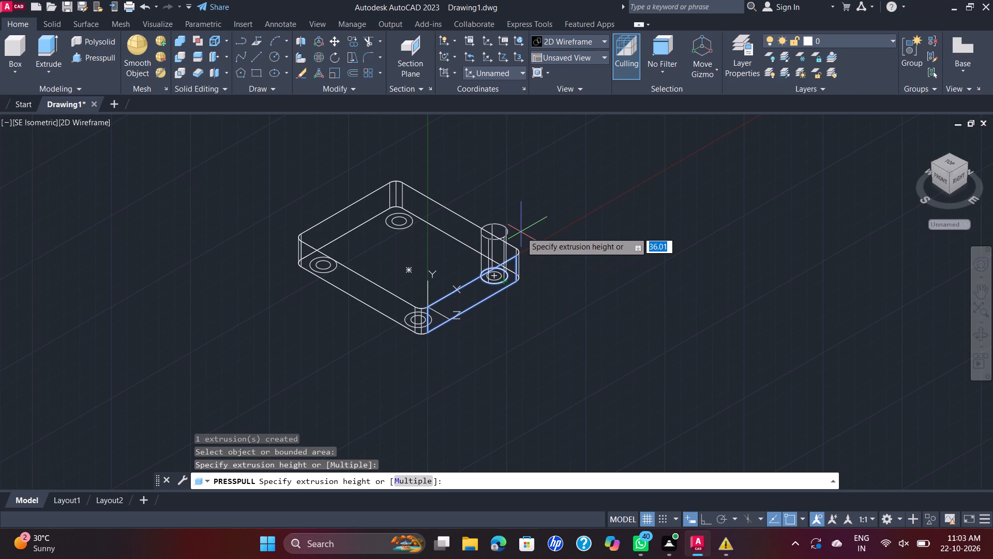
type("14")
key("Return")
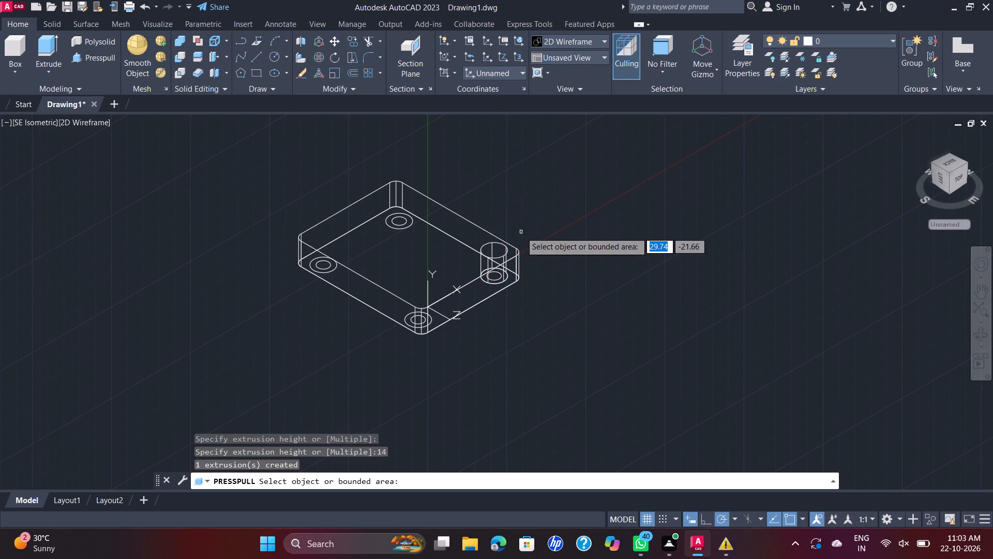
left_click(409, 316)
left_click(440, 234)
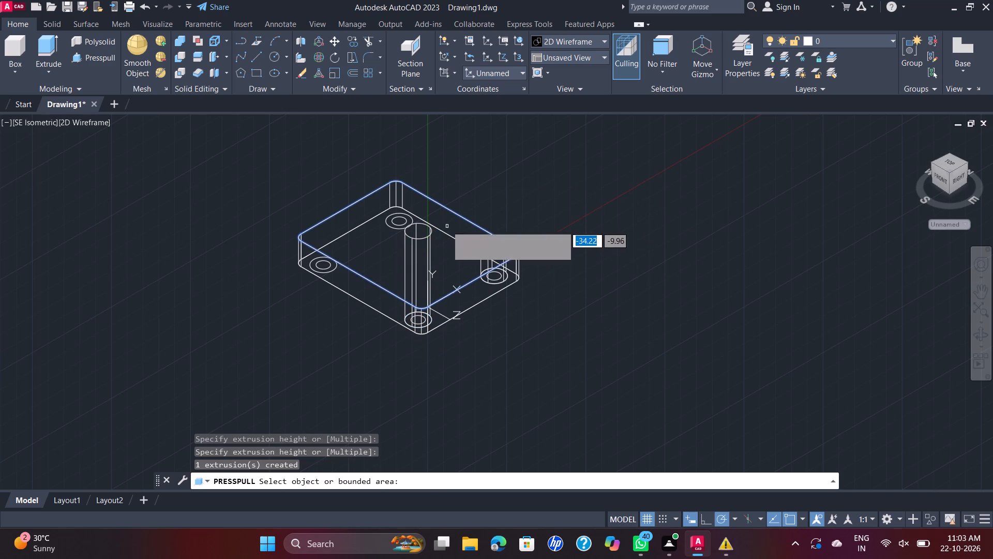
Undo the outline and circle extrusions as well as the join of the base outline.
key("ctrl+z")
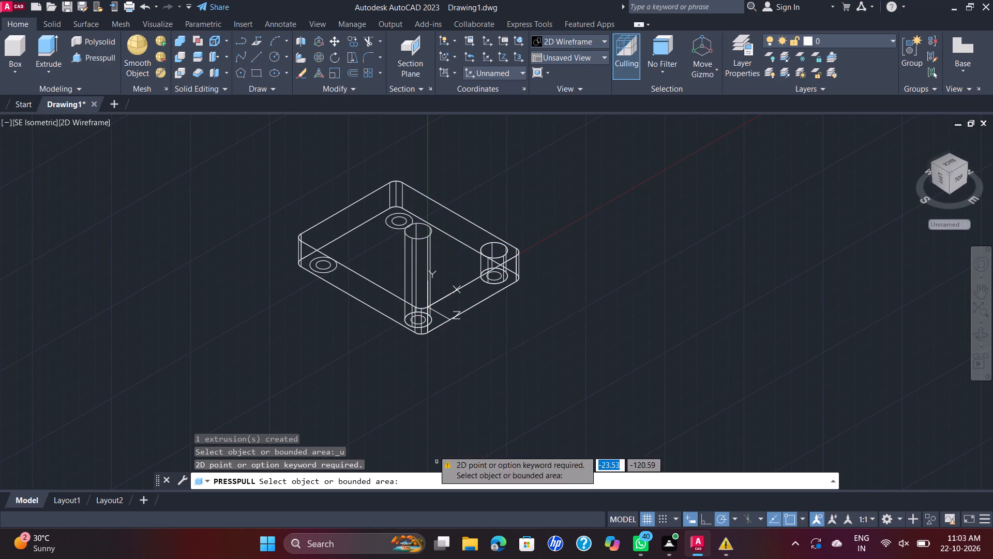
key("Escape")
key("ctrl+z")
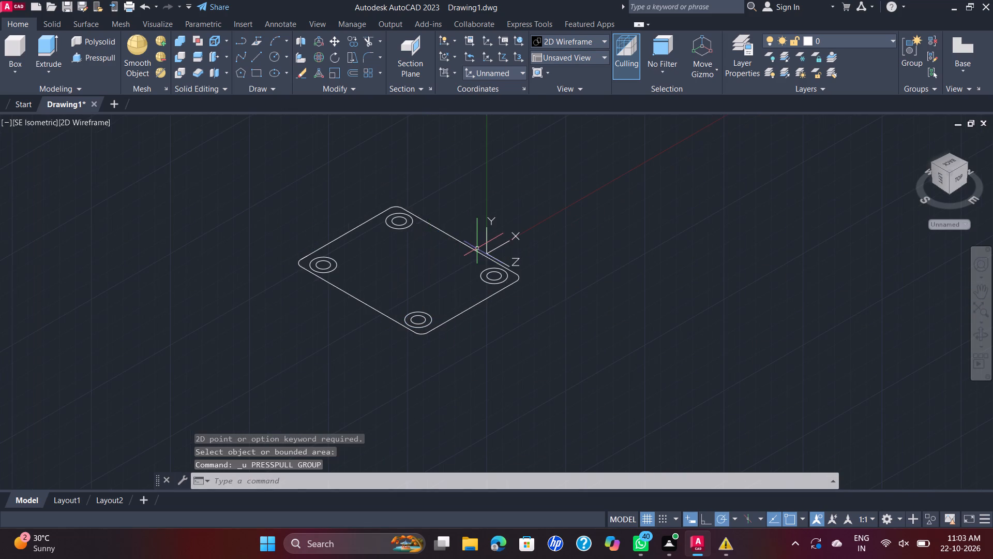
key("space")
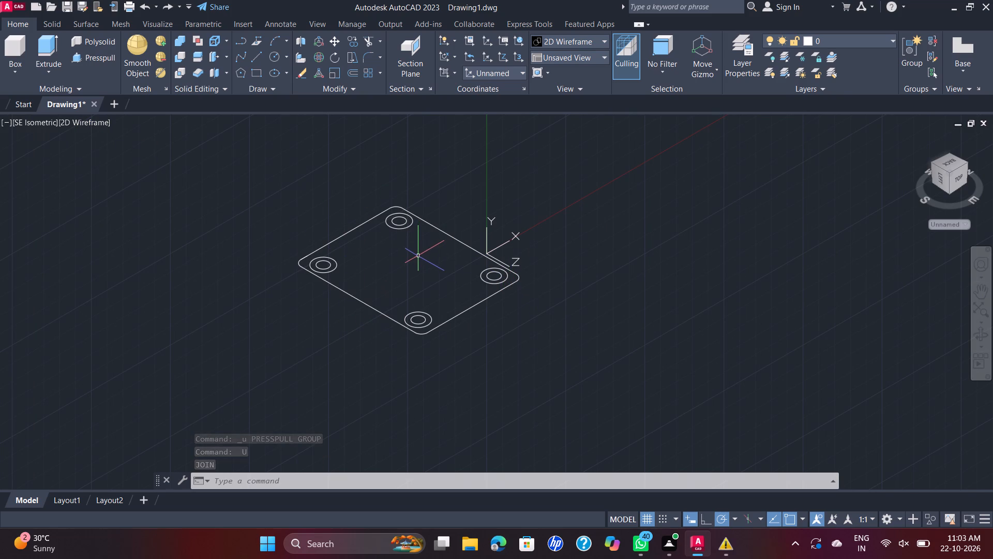
Redo the join of the base outline.
key("ctrl+y")
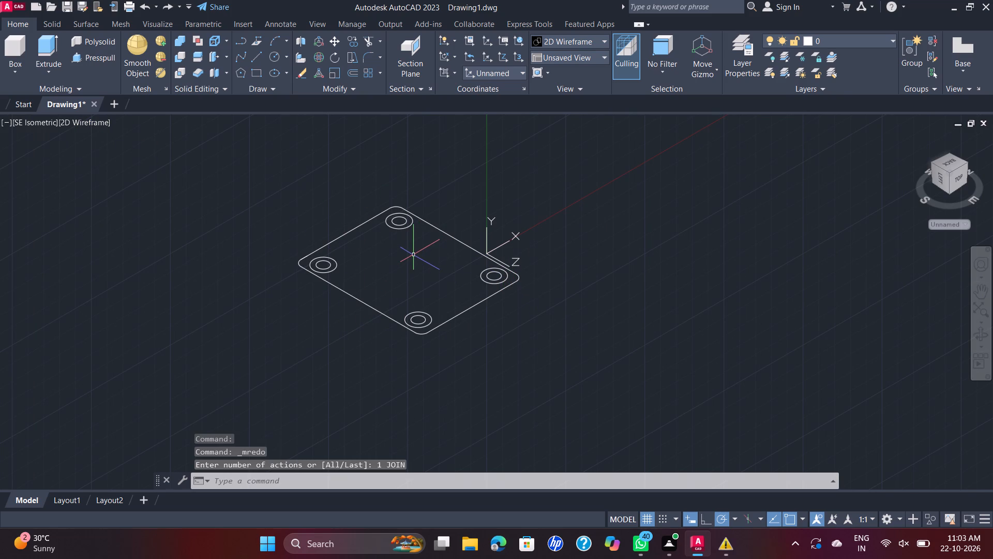
Move the UCS origin off the base drawing to an empty area well beyond the outline's leftmost corner.
scroll(471, 312, "down", 6)
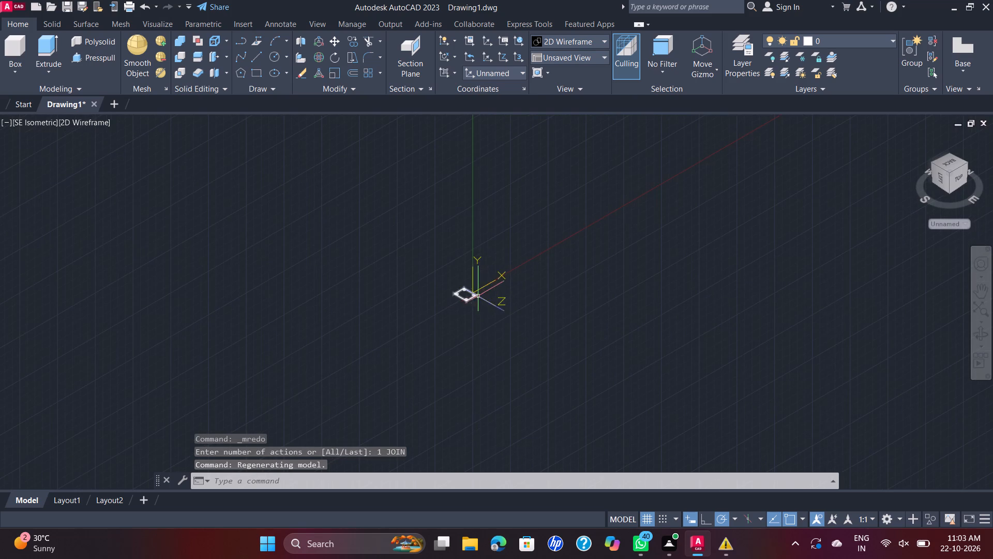
scroll(490, 292, "down", 1)
scroll(469, 291, "up", 6)
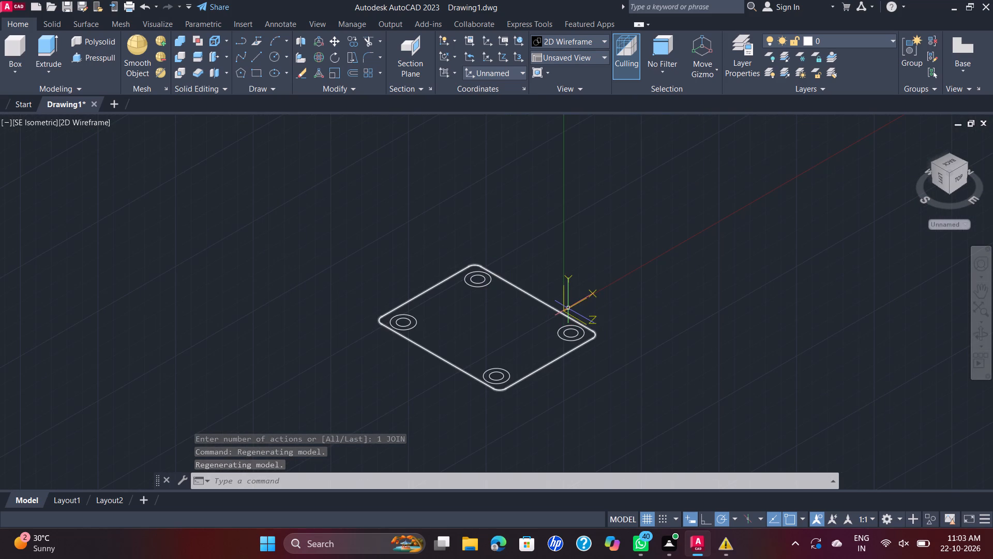
double_click(568, 308)
left_click_drag(562, 312, 220, 407)
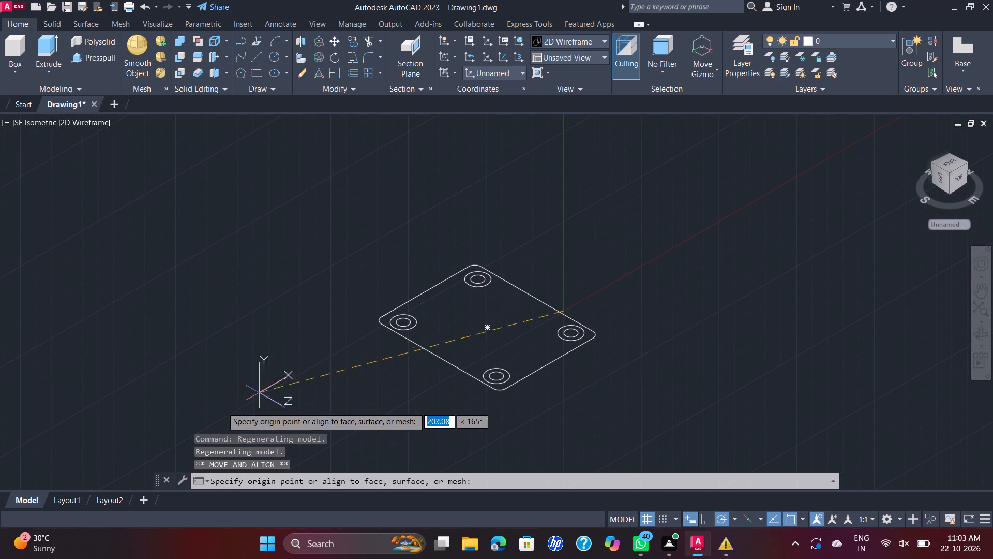
left_click_drag(220, 407, 197, 411)
left_click(200, 411)
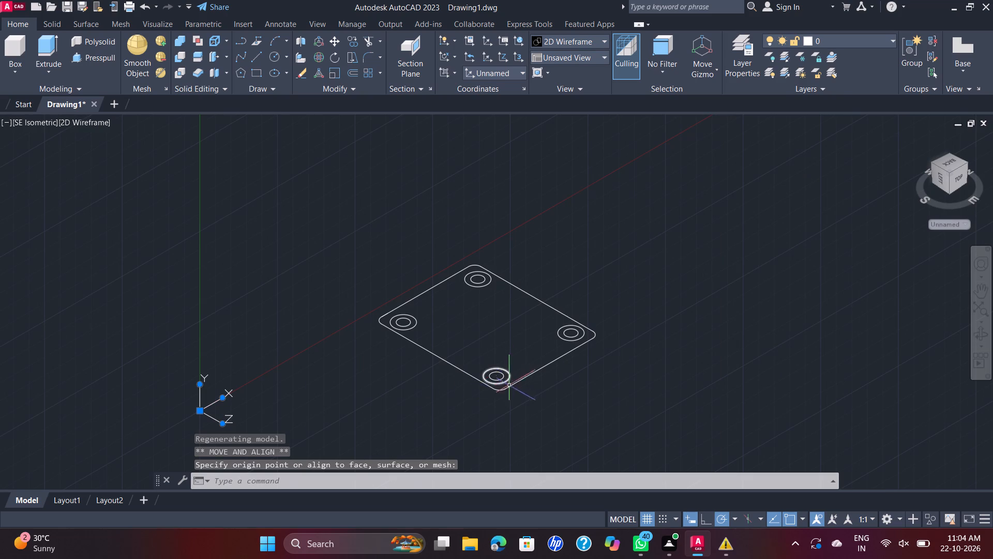
double_click(198, 417)
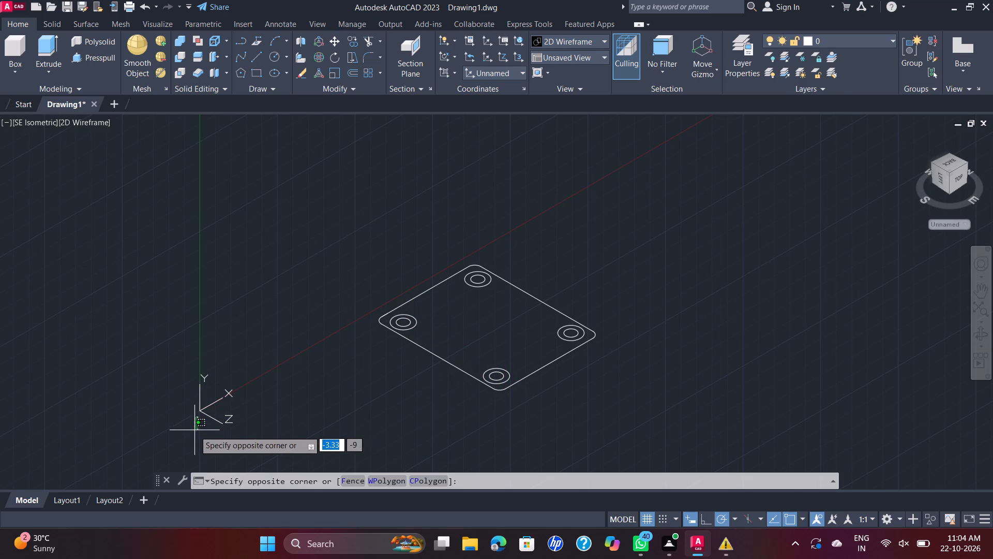
left_click(197, 430)
double_click(200, 408)
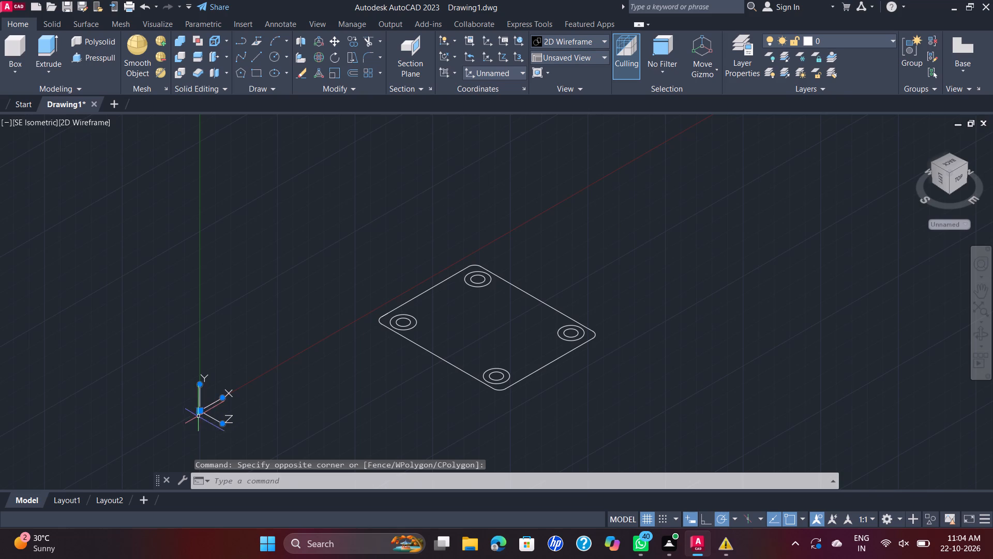
double_click(198, 413)
left_click(198, 407)
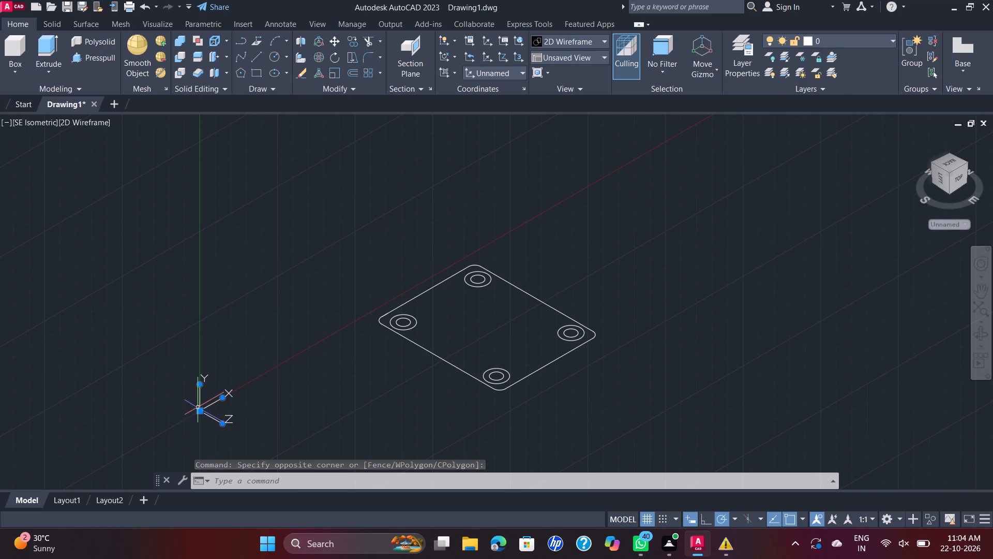
left_click(201, 413)
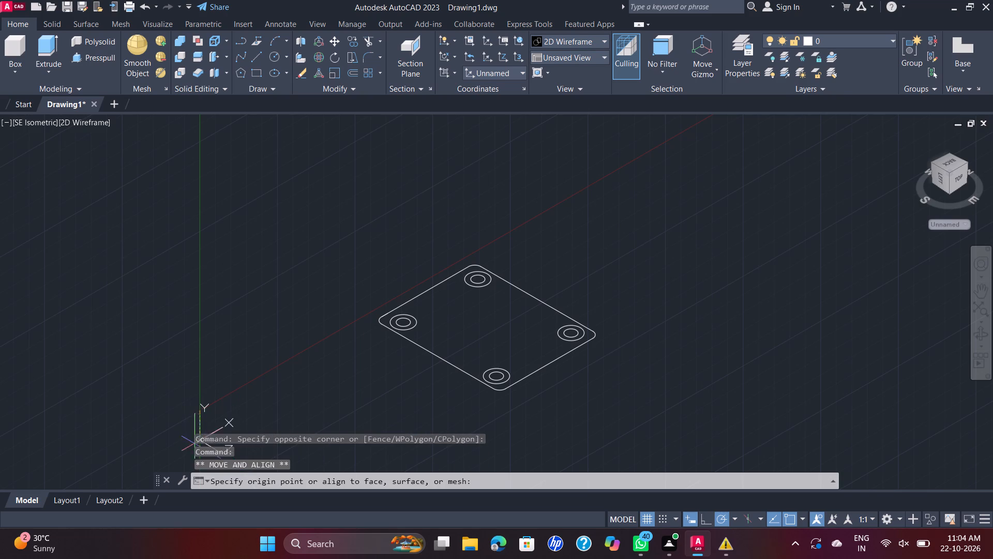
left_click(121, 486)
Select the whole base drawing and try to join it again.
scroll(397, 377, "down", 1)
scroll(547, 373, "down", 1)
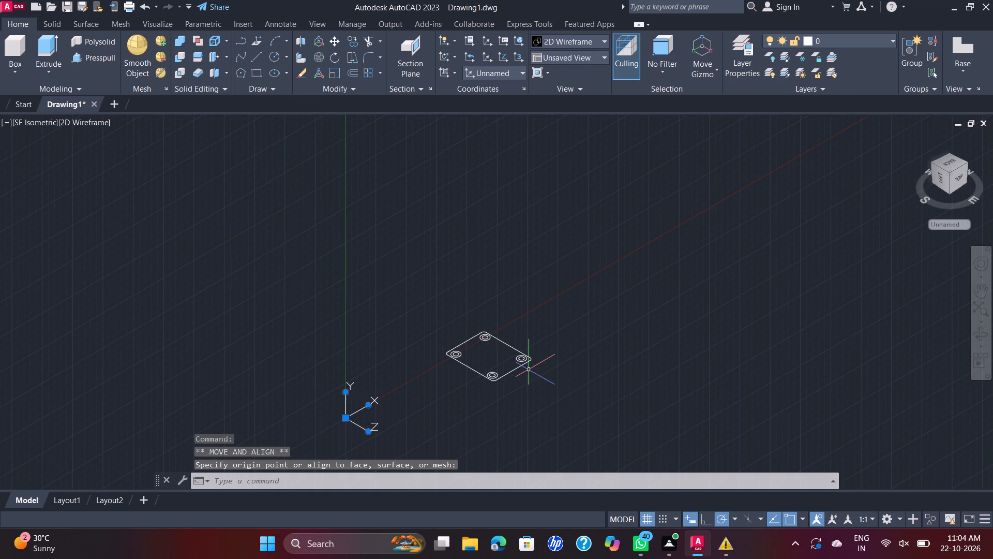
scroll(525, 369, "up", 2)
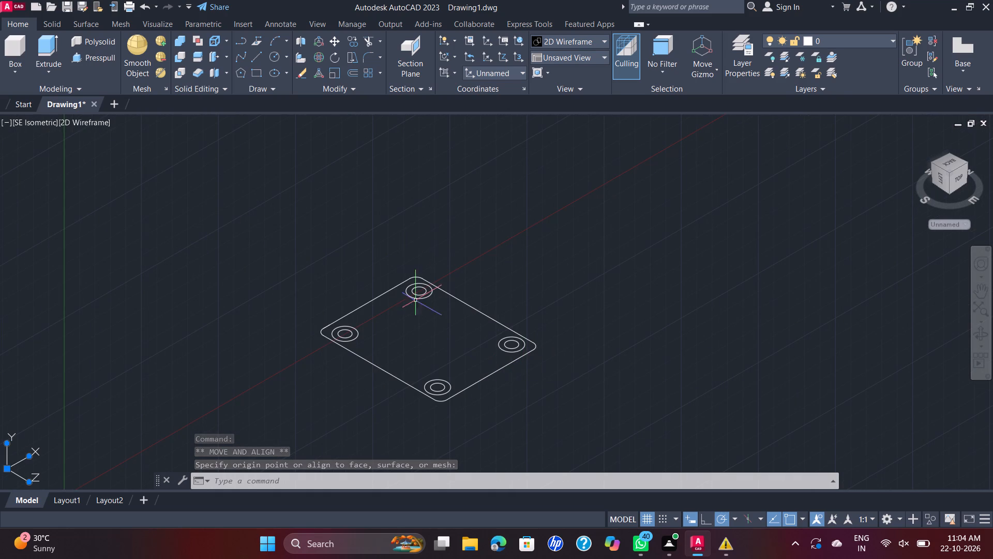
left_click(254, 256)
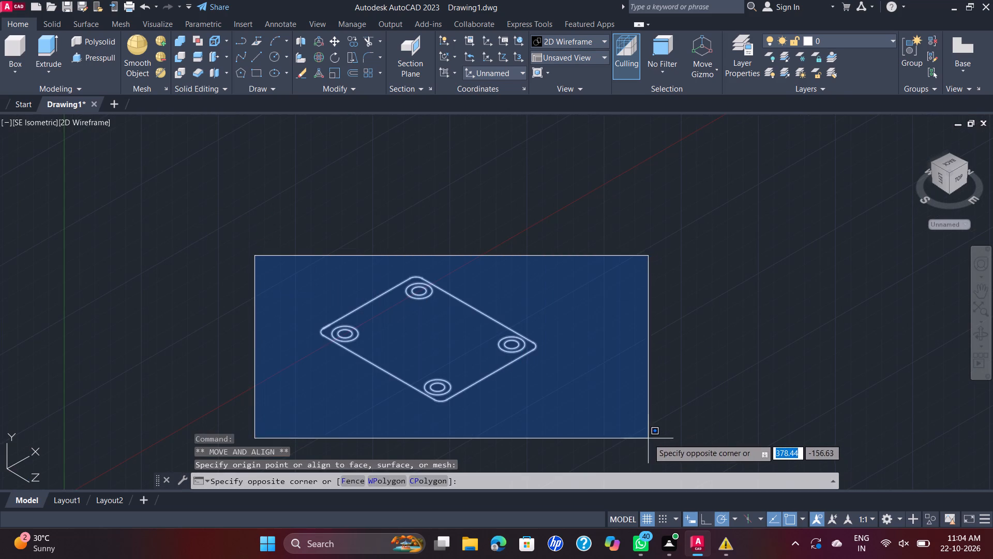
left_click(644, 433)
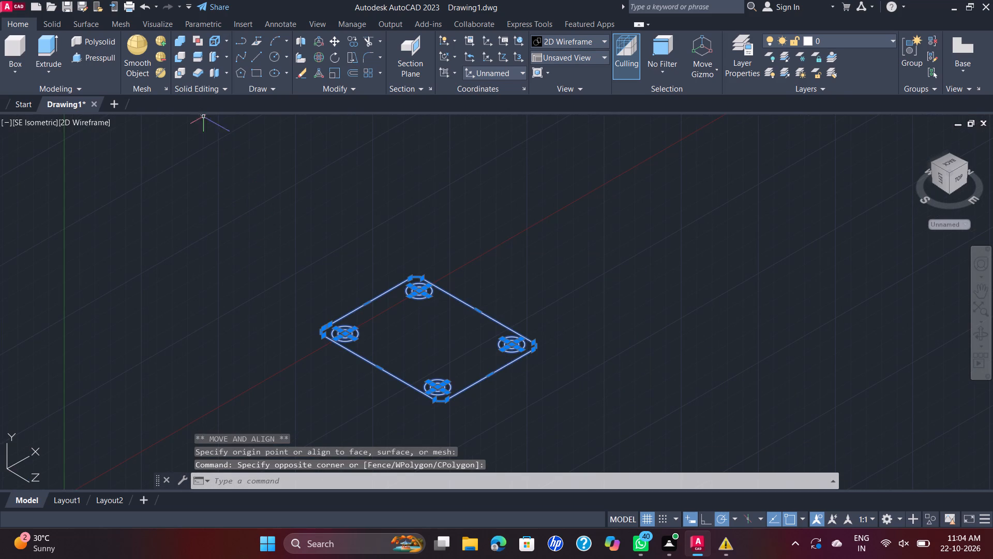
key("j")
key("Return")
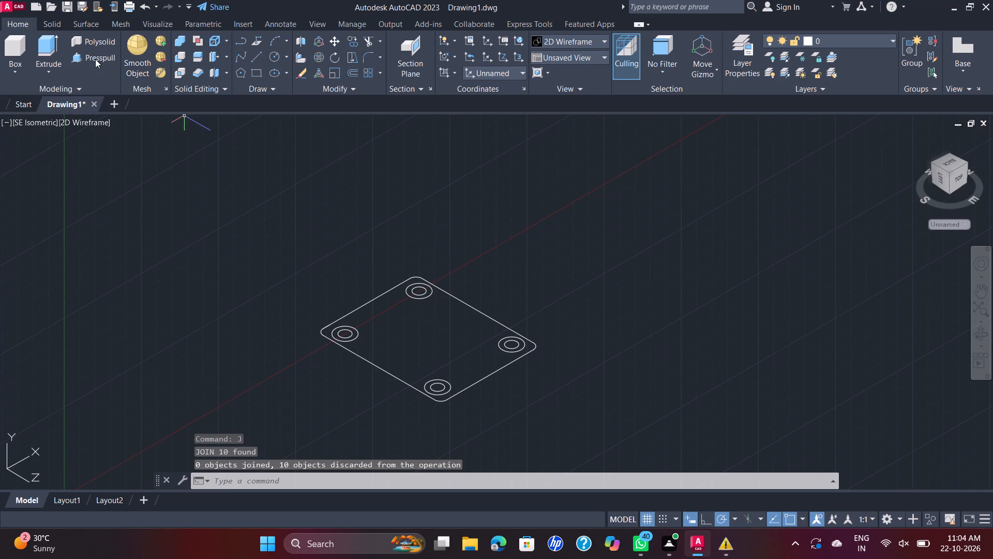
Presspull the joined base outline to a height of 14.
left_click(95, 59)
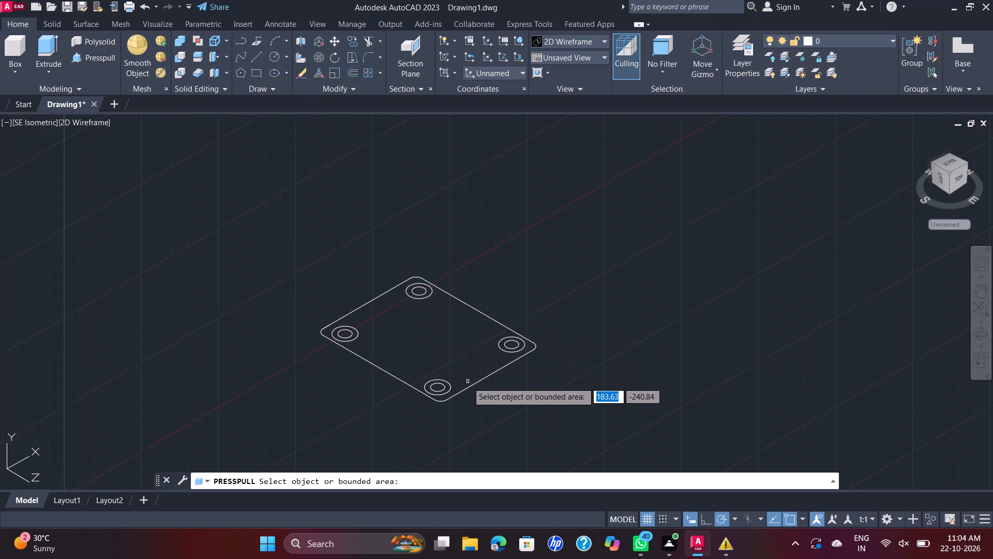
left_click(470, 386)
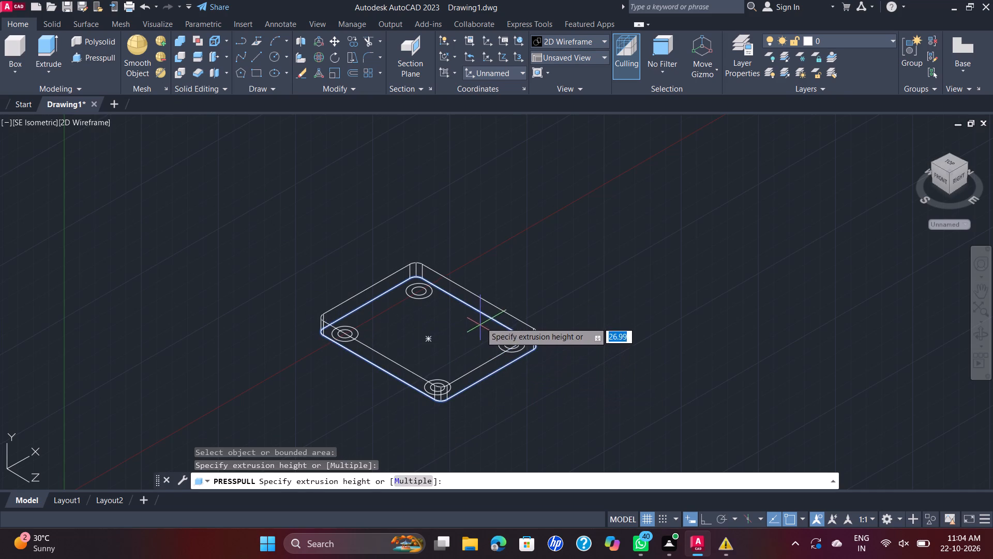
type("14")
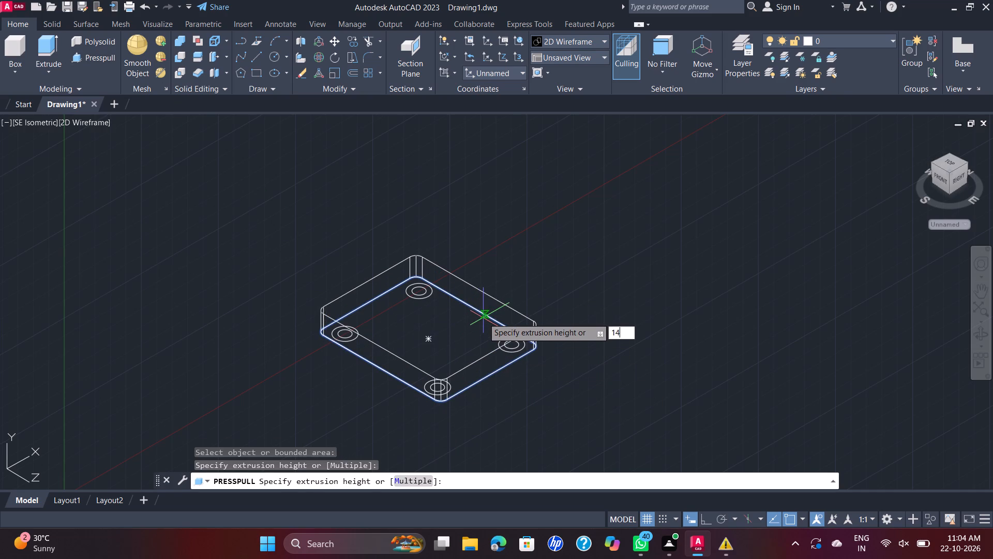
key("Return")
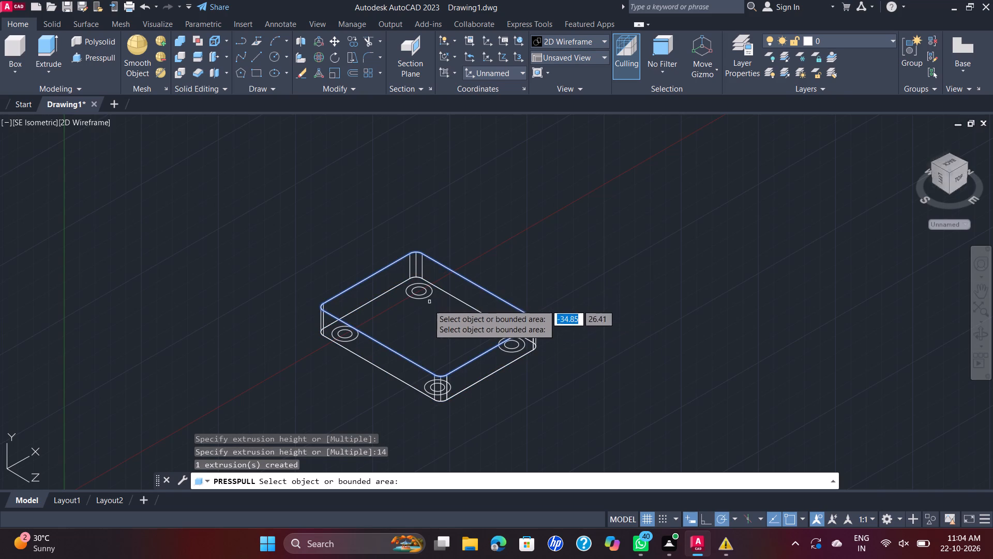
Presspull the outer circle of the hole pair at the plate's farthest corner to a height of 14.
left_click(425, 297)
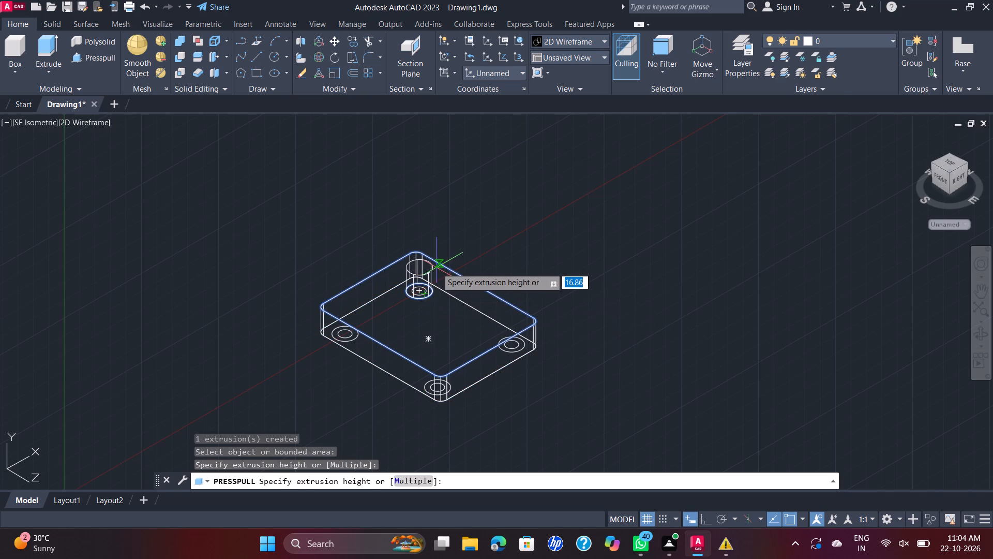
type("14")
key("Return")
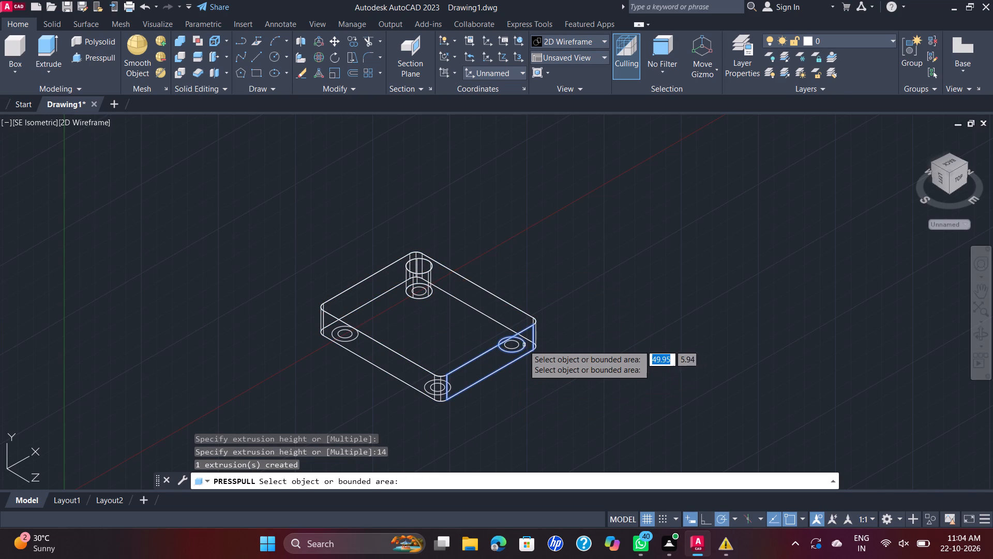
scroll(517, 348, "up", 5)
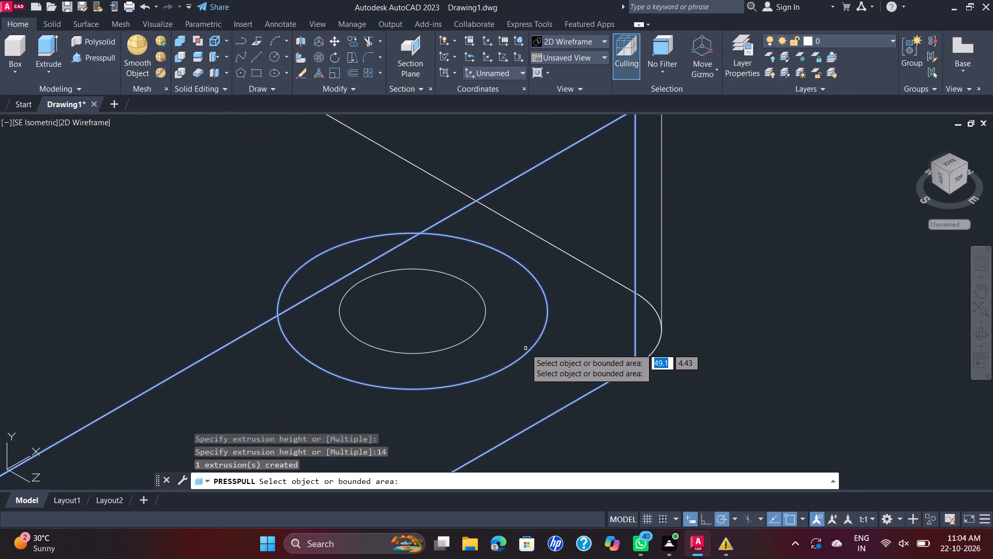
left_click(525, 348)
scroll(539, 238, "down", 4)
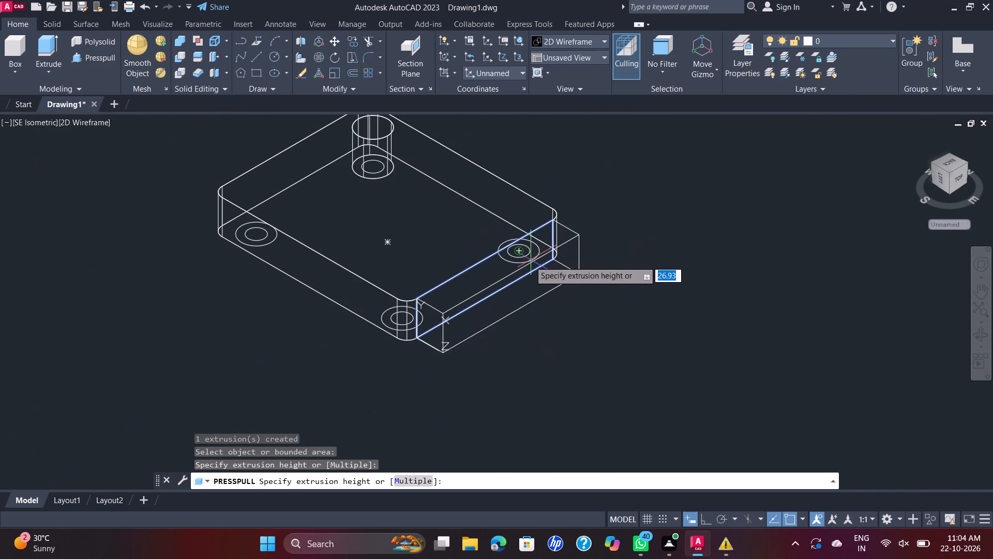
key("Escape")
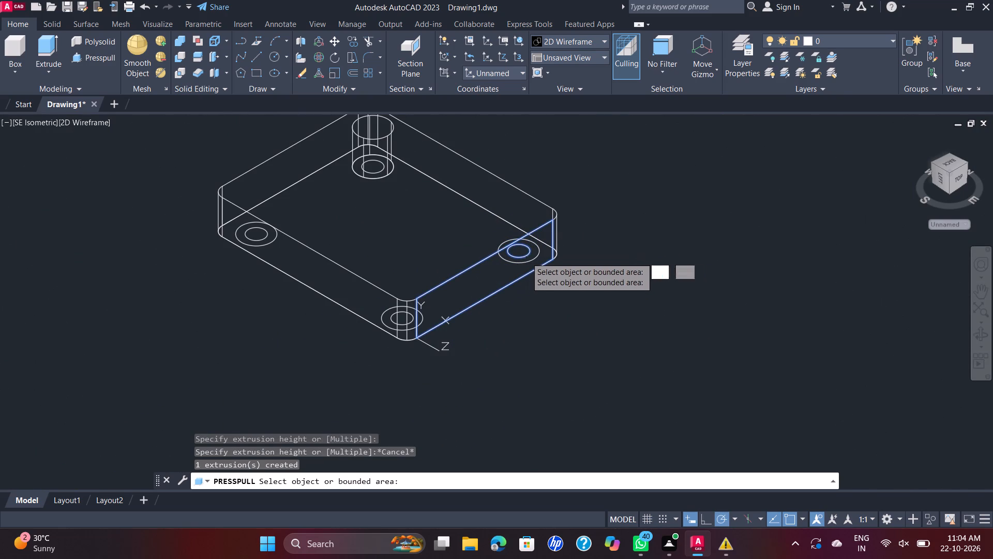
Presspull the outer circles at the plate's rightmost, leftmost and nearest corners to a height of 14 each.
left_click(533, 259)
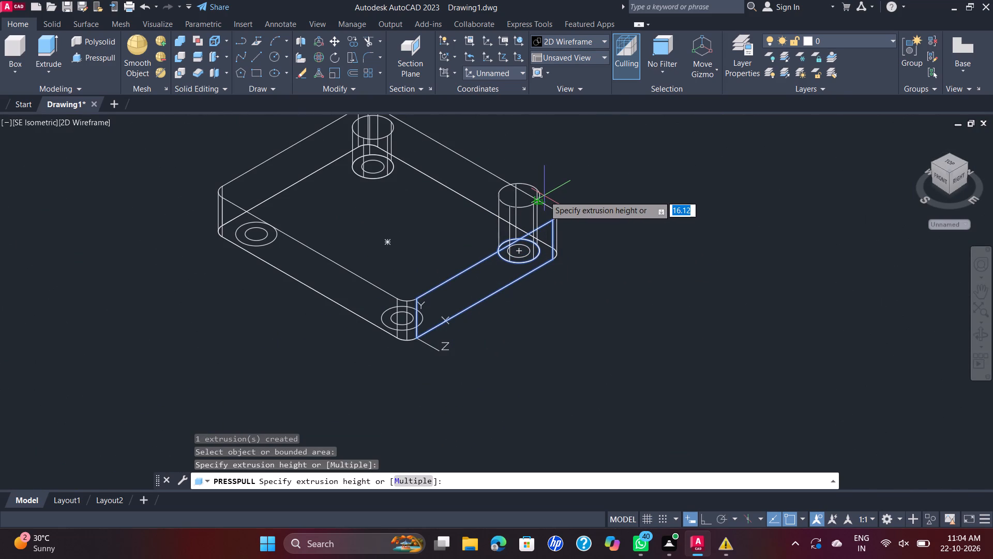
type("14")
key("Return")
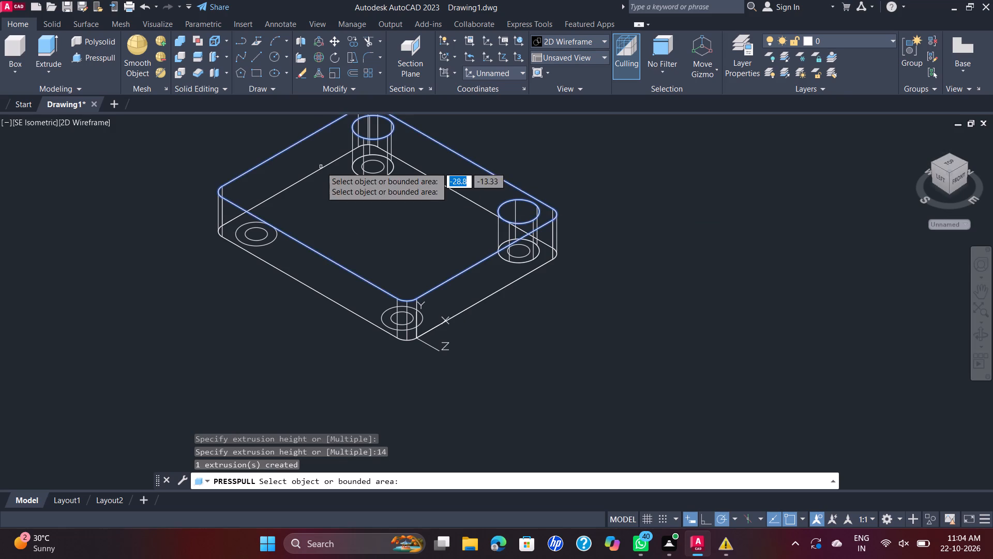
left_click(267, 242)
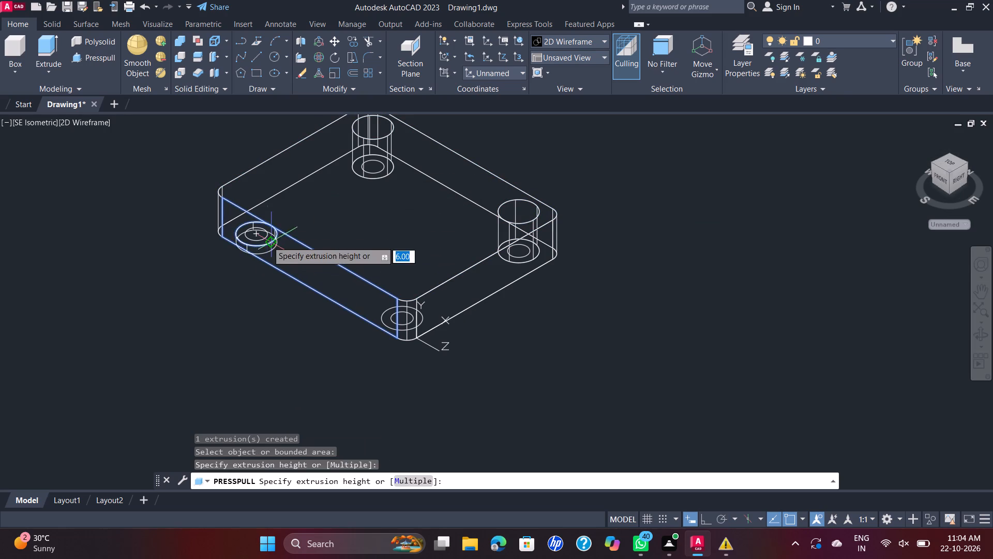
type("14")
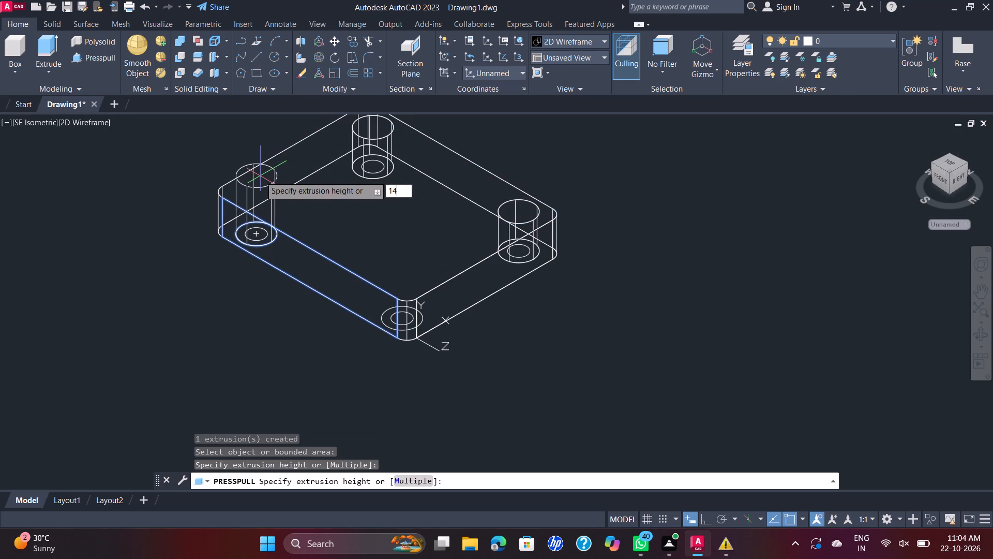
key("Return")
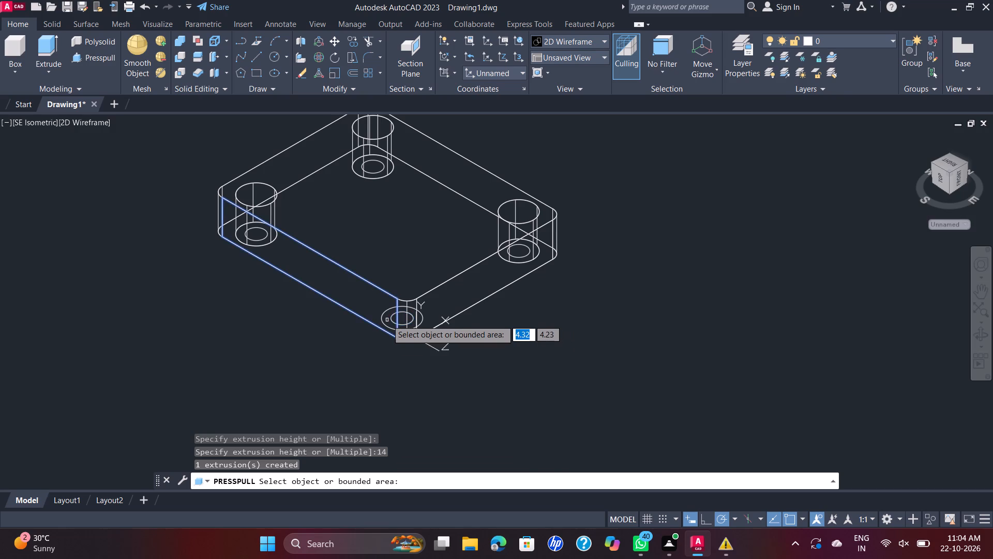
scroll(419, 320, "up", 3)
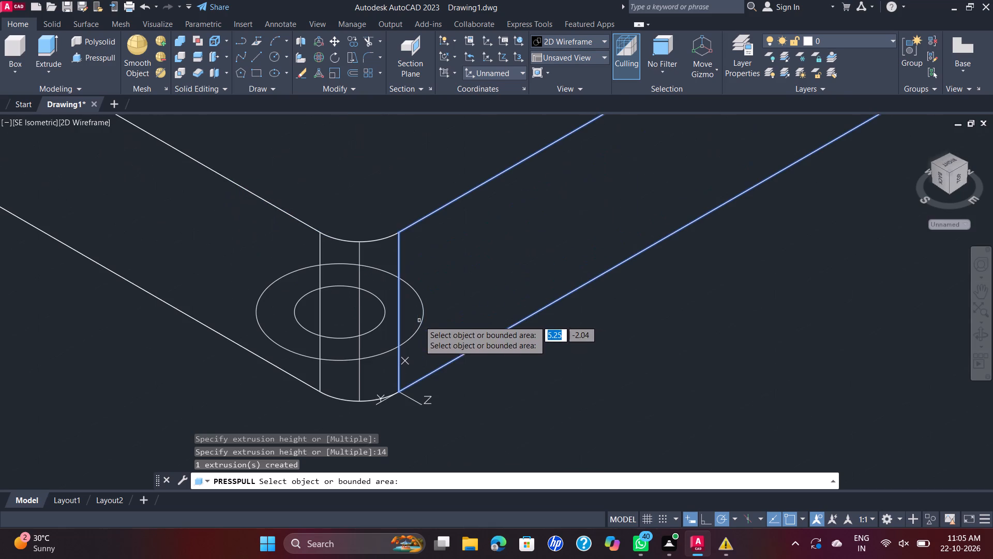
left_click(420, 321)
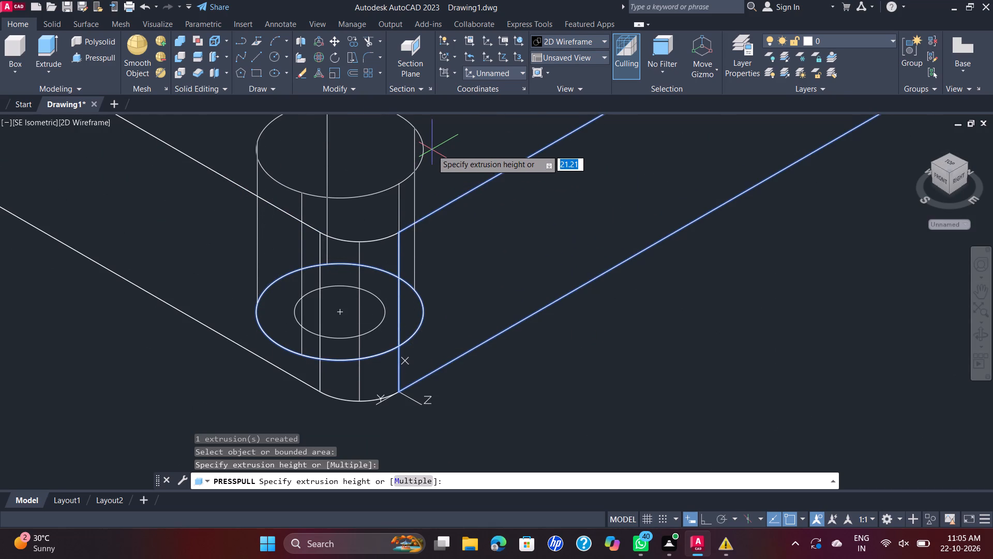
type("14")
key("Return")
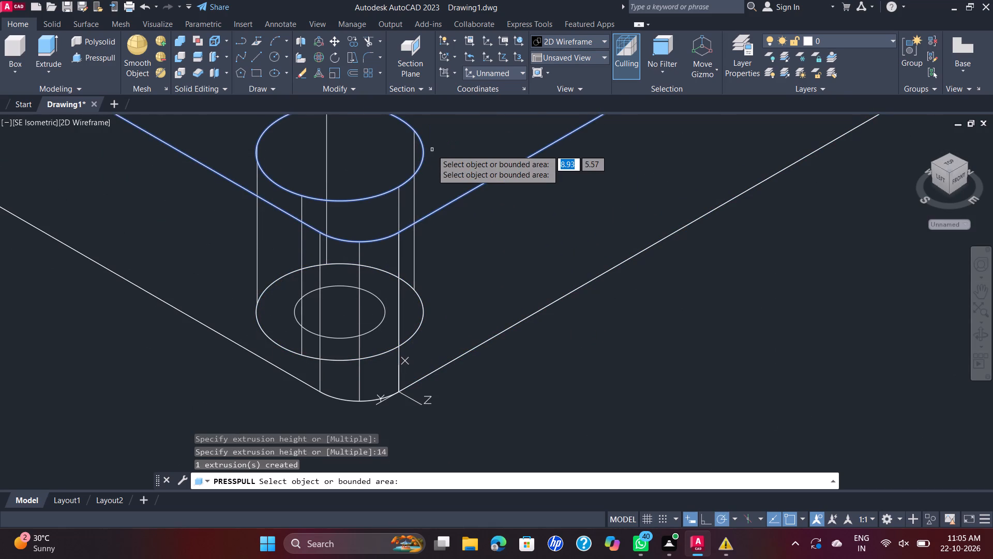
scroll(597, 196, "down", 3)
scroll(699, 175, "down", 3)
middle_click_drag(703, 183, 610, 262)
key("Escape")
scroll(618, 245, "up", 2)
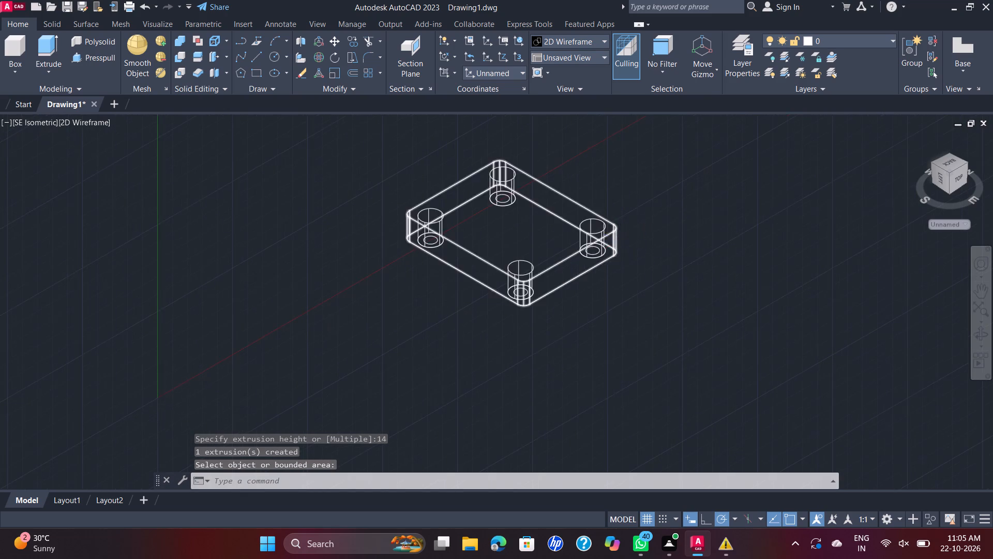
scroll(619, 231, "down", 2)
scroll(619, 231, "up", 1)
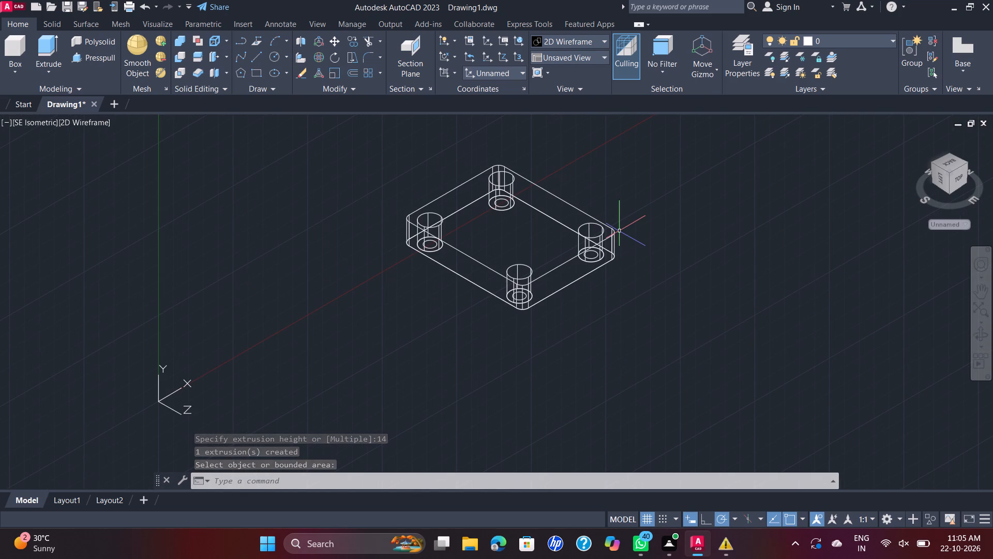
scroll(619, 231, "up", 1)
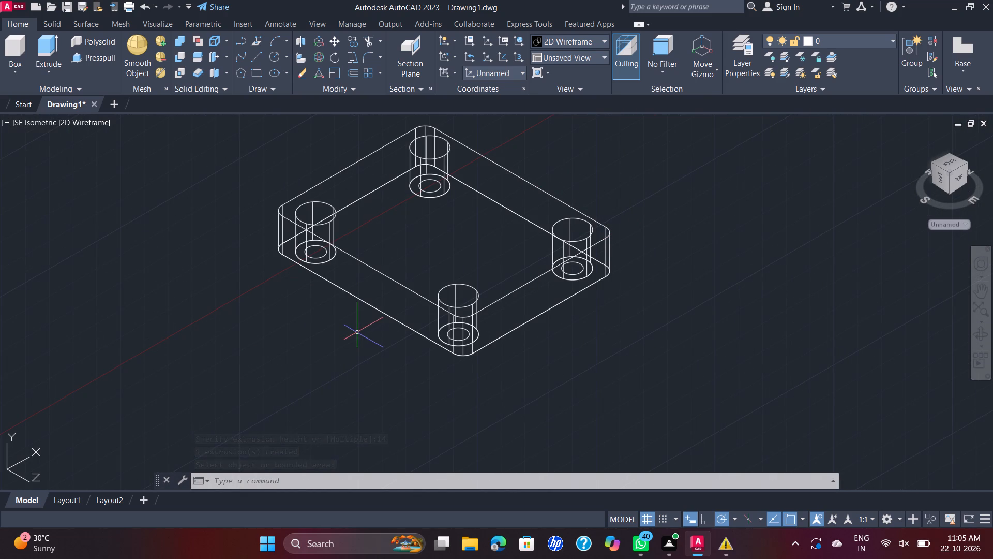
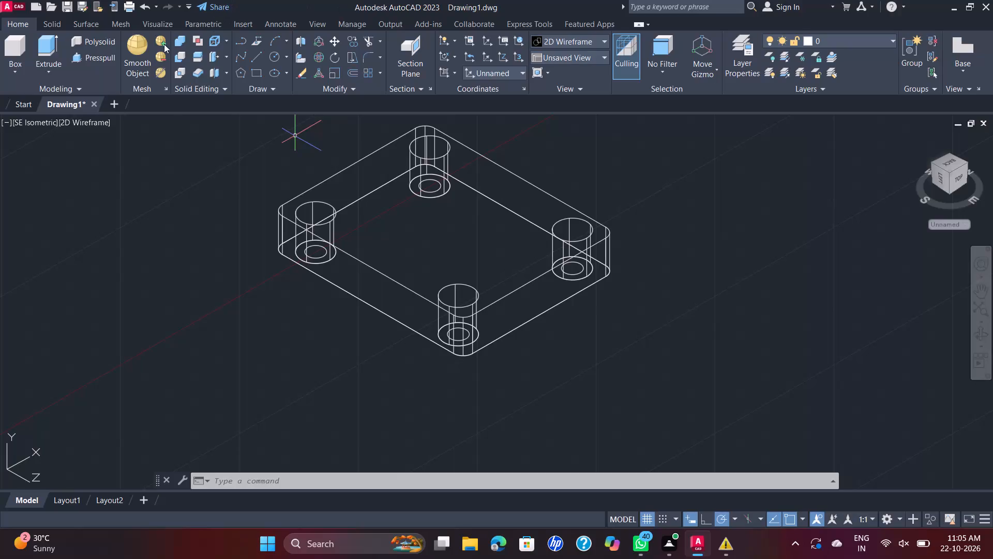
Change the model's visual style to Shades of Gray.
left_click(77, 117)
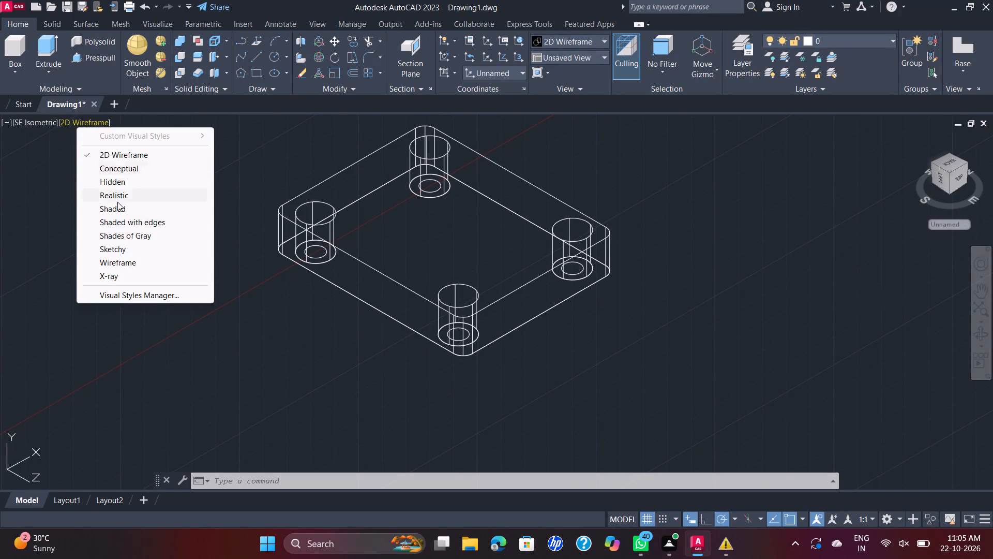
left_click(148, 234)
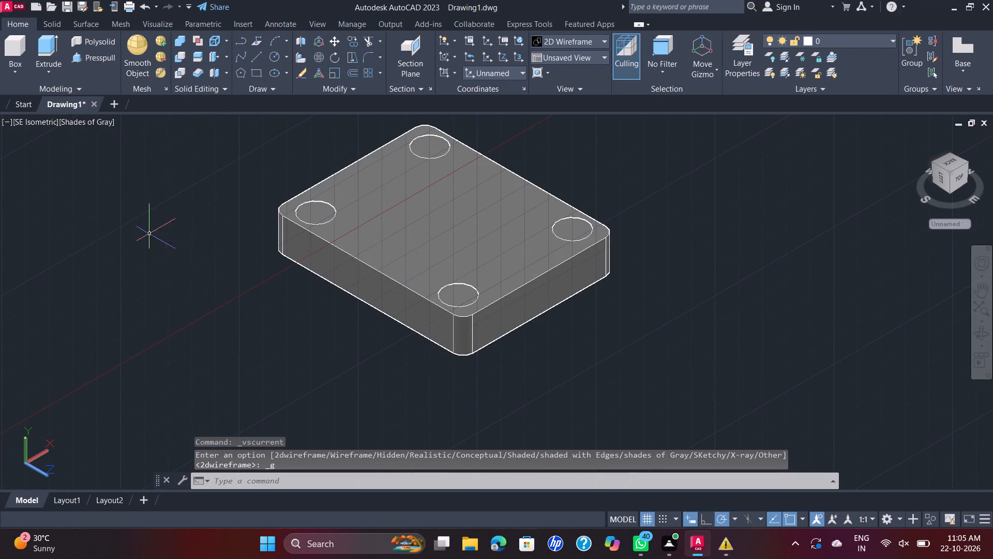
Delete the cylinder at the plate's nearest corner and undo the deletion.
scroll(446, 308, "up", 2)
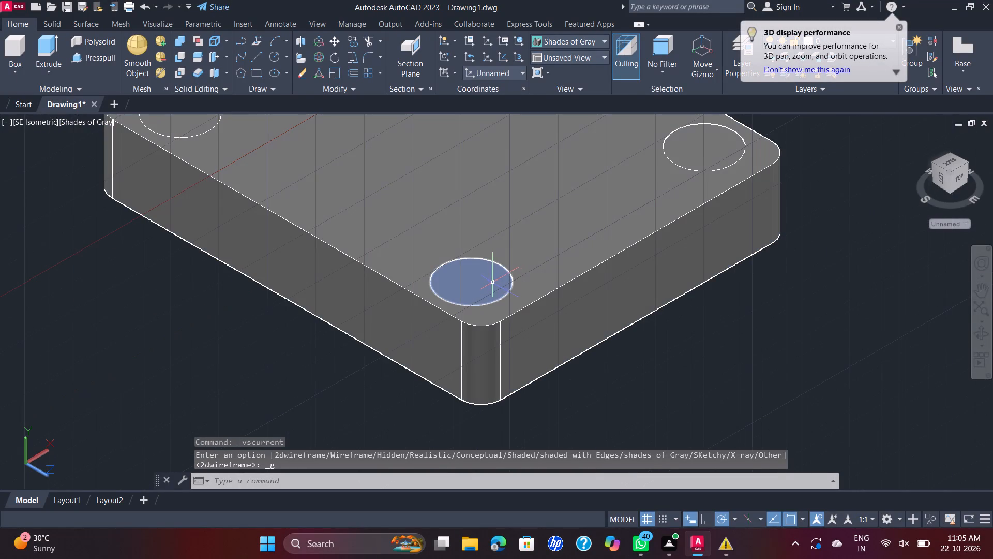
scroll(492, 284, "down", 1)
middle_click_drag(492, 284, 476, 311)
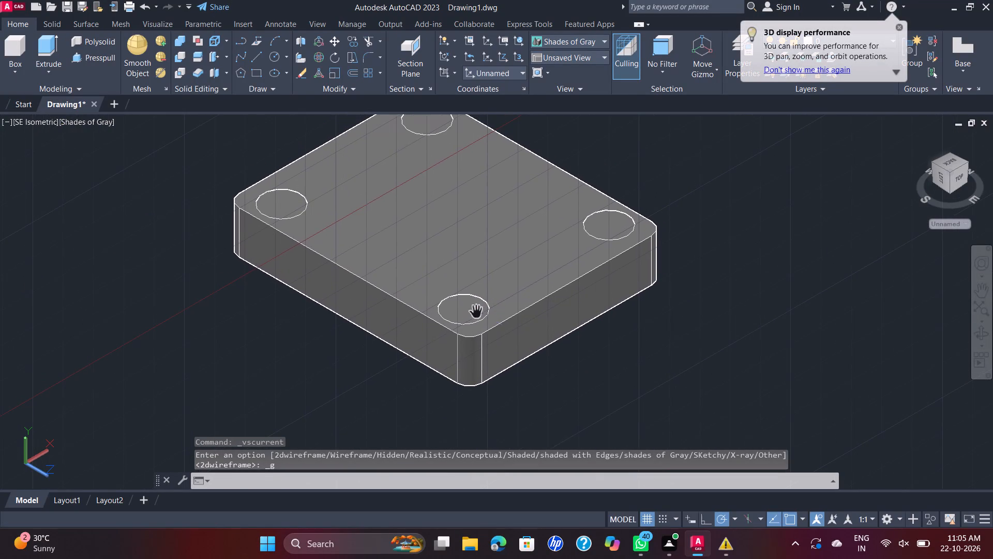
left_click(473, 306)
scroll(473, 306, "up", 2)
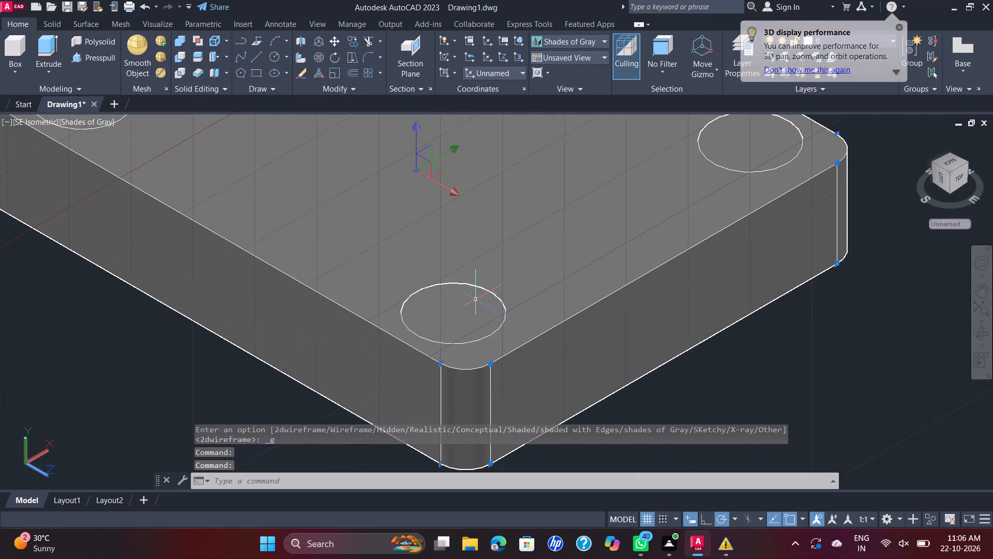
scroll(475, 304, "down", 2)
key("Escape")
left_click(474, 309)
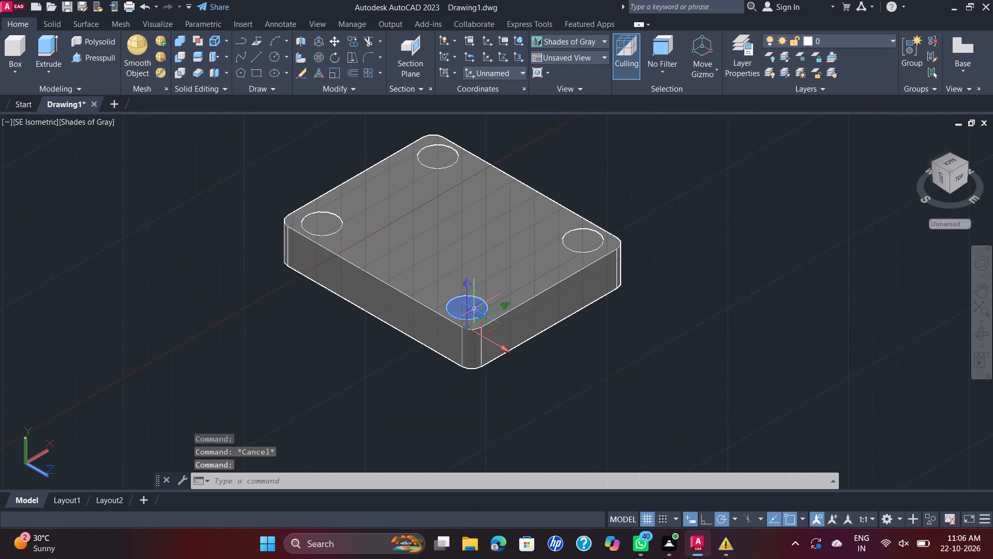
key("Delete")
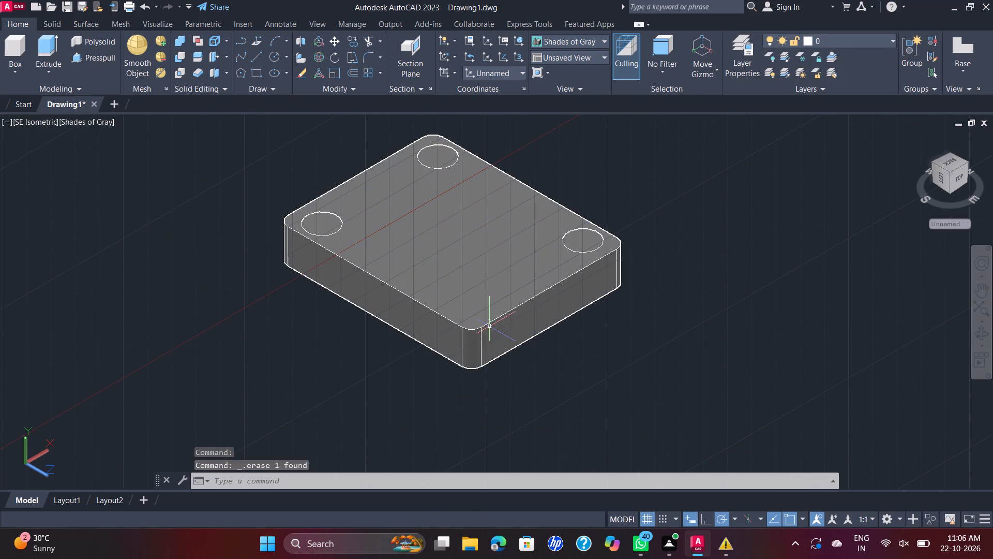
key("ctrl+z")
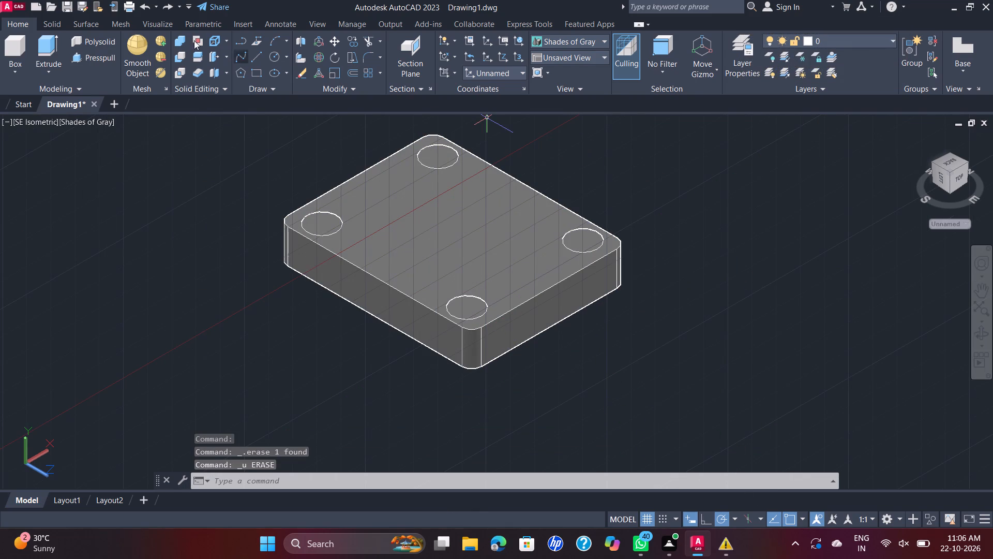
Presspull the top of the cylinder at the plate's nearest corner by 7.
left_click(97, 56)
left_click(467, 308)
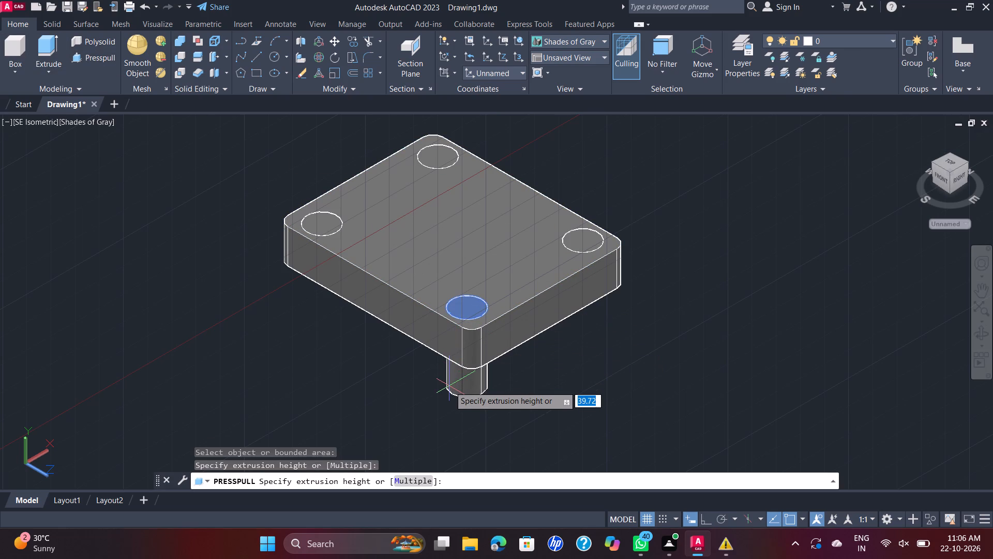
key("7")
key("Return")
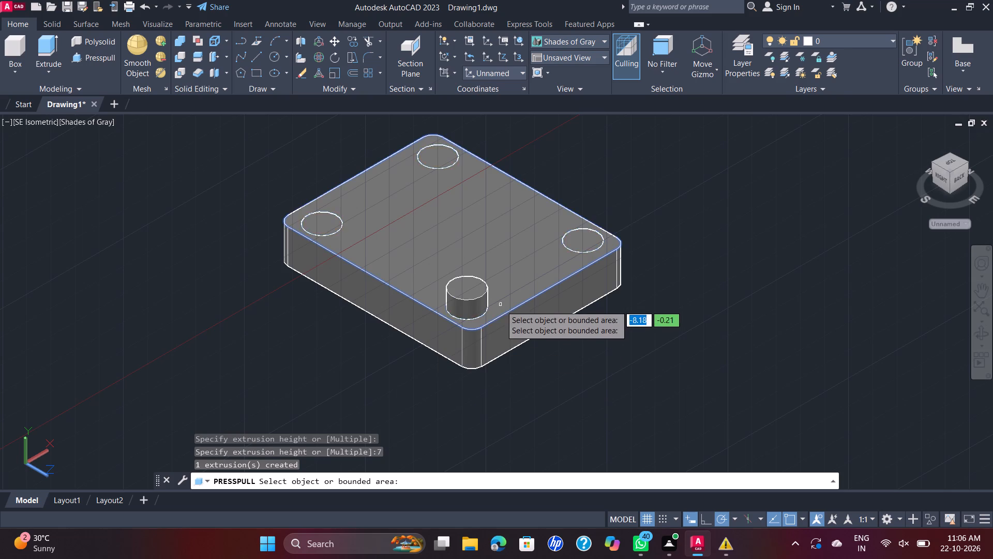
key("Escape")
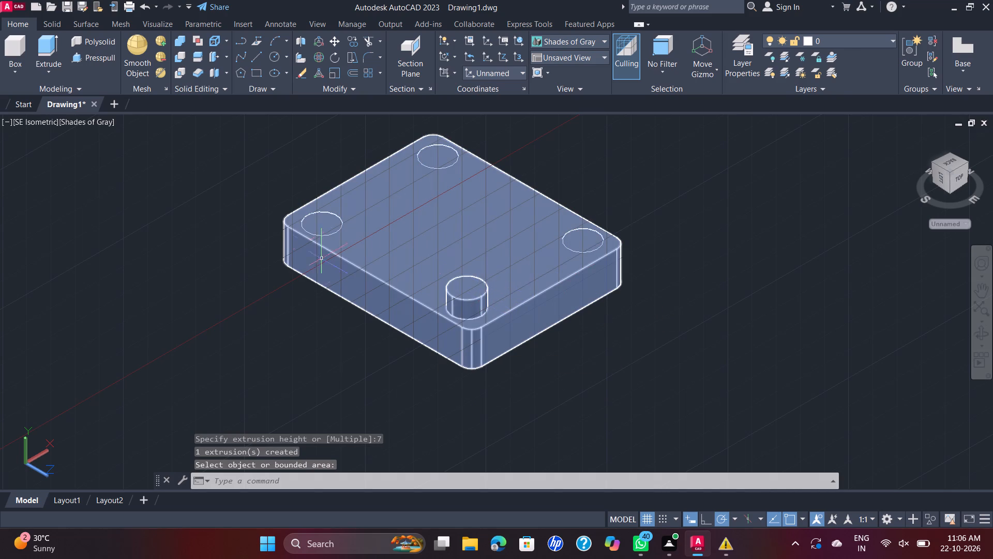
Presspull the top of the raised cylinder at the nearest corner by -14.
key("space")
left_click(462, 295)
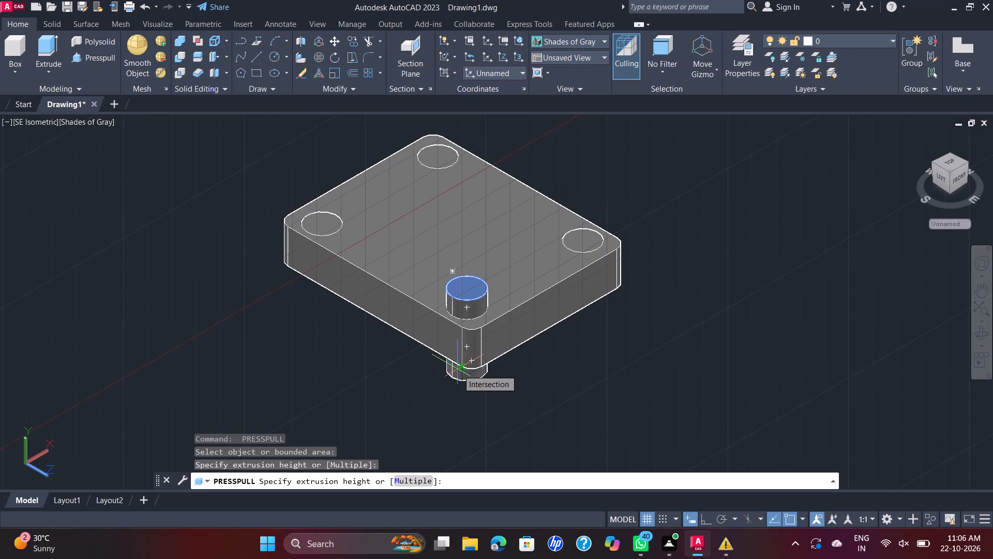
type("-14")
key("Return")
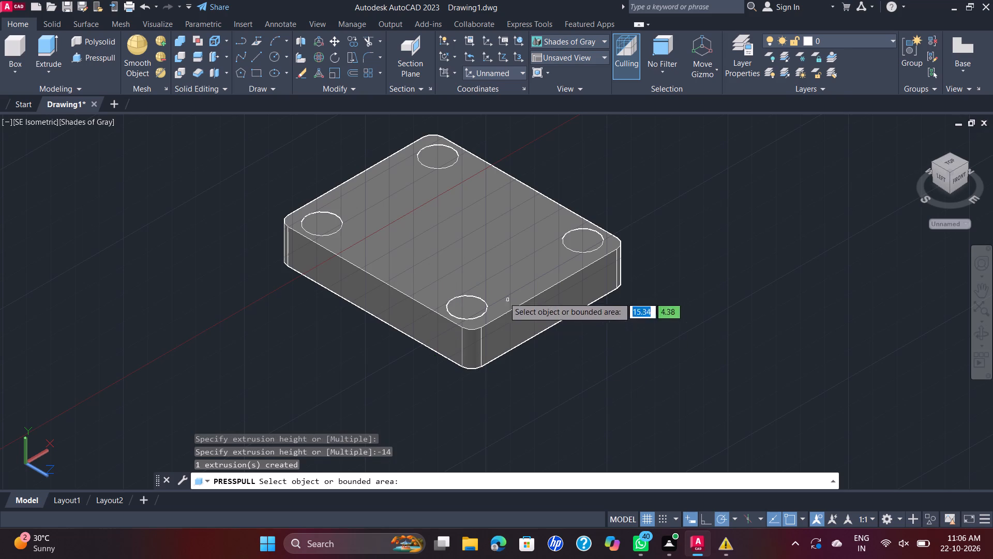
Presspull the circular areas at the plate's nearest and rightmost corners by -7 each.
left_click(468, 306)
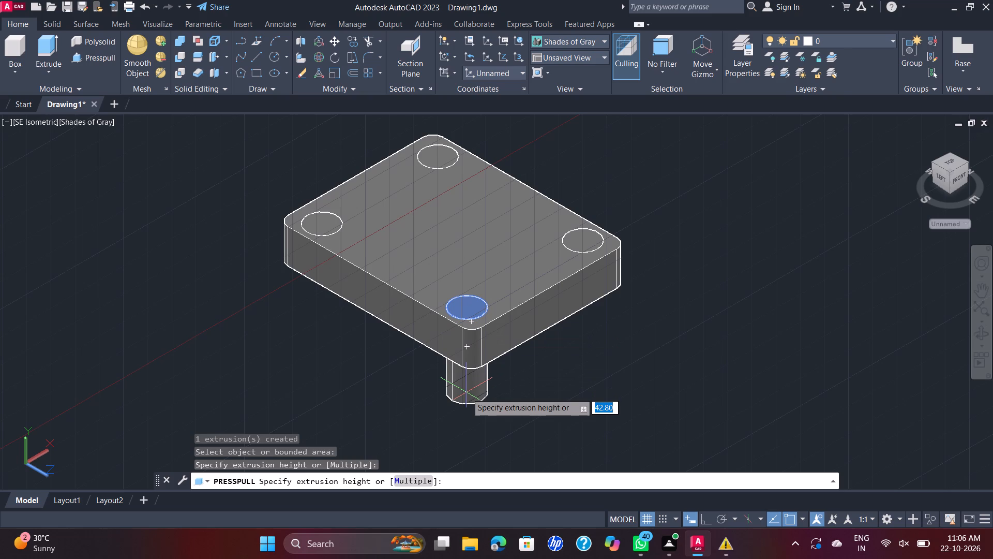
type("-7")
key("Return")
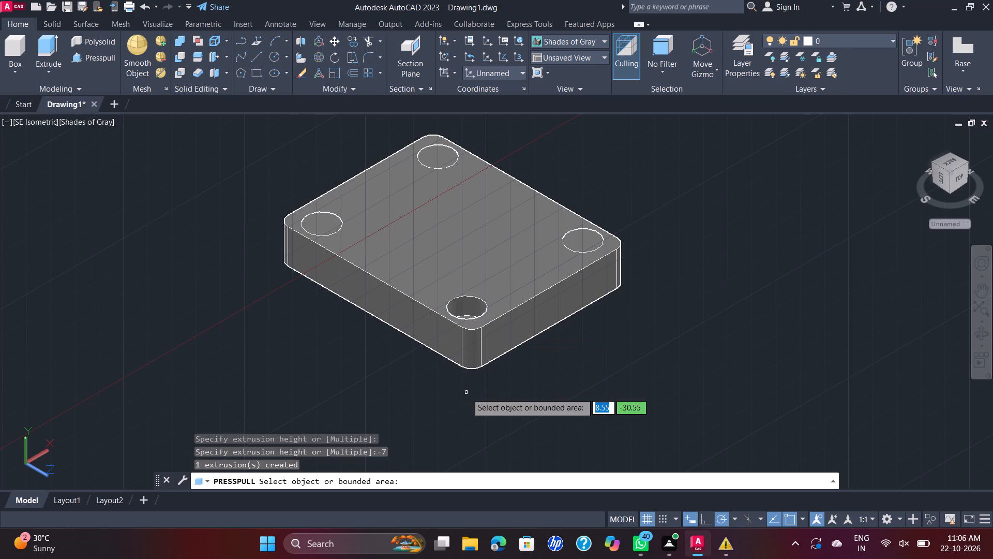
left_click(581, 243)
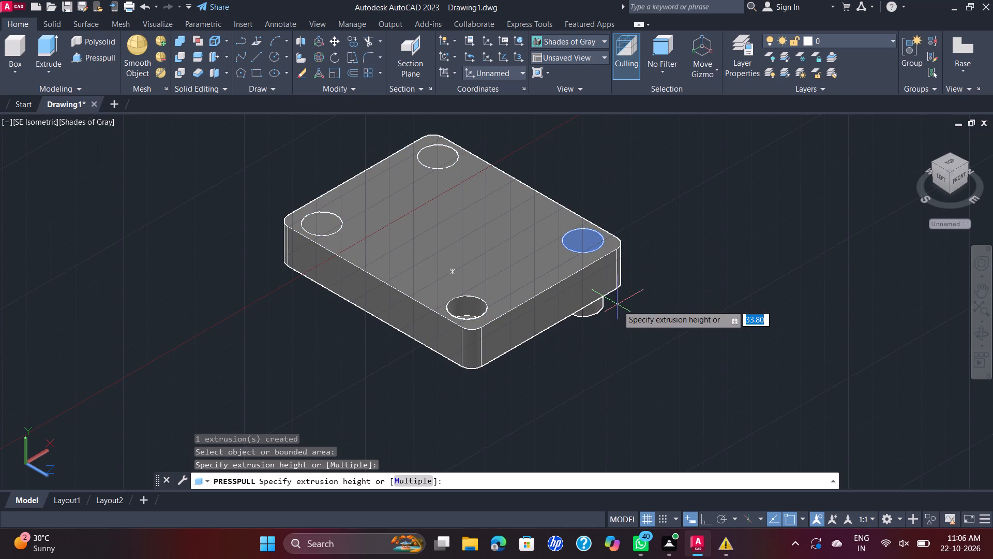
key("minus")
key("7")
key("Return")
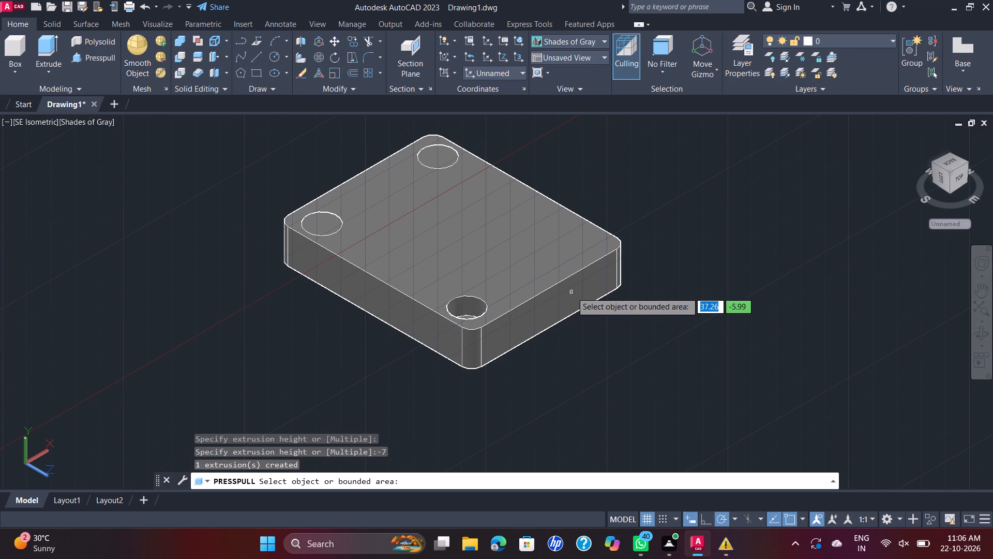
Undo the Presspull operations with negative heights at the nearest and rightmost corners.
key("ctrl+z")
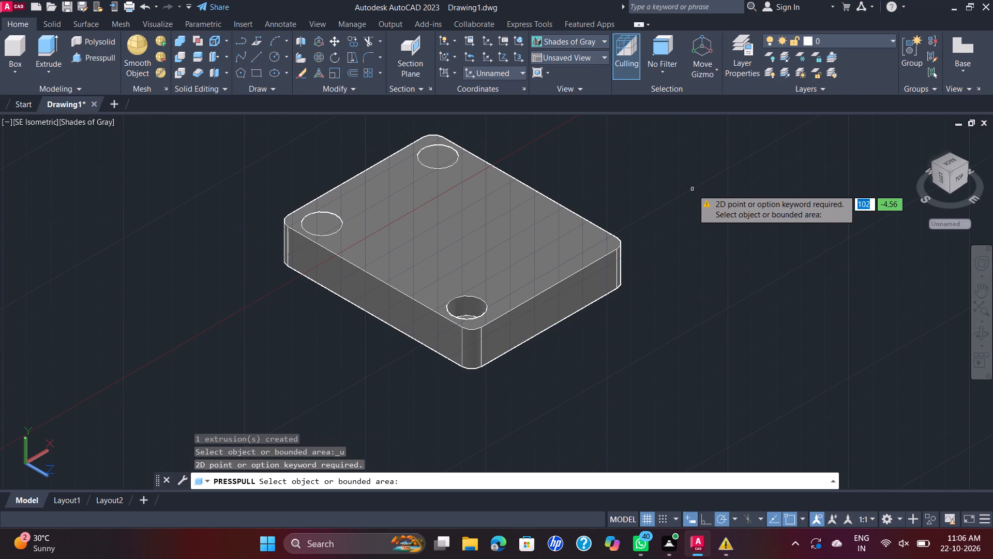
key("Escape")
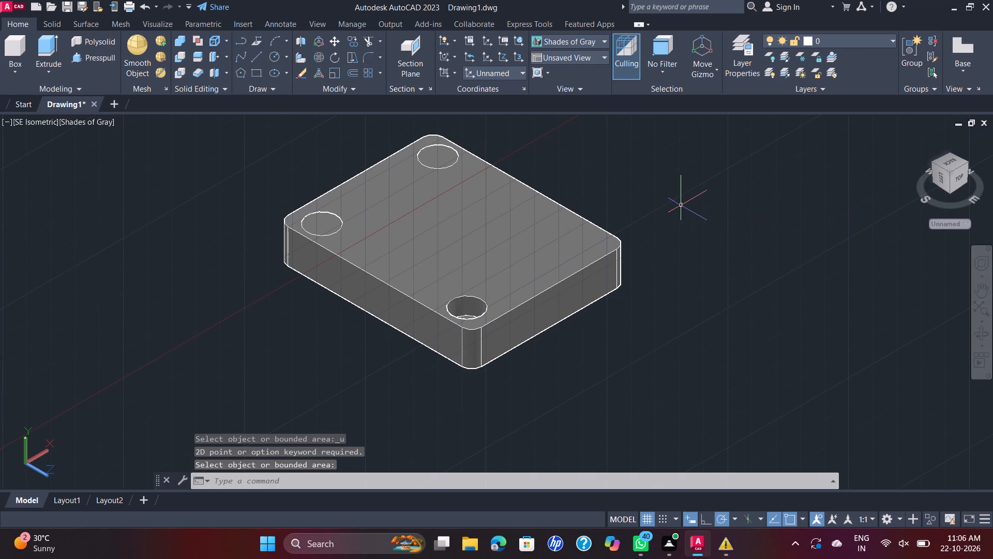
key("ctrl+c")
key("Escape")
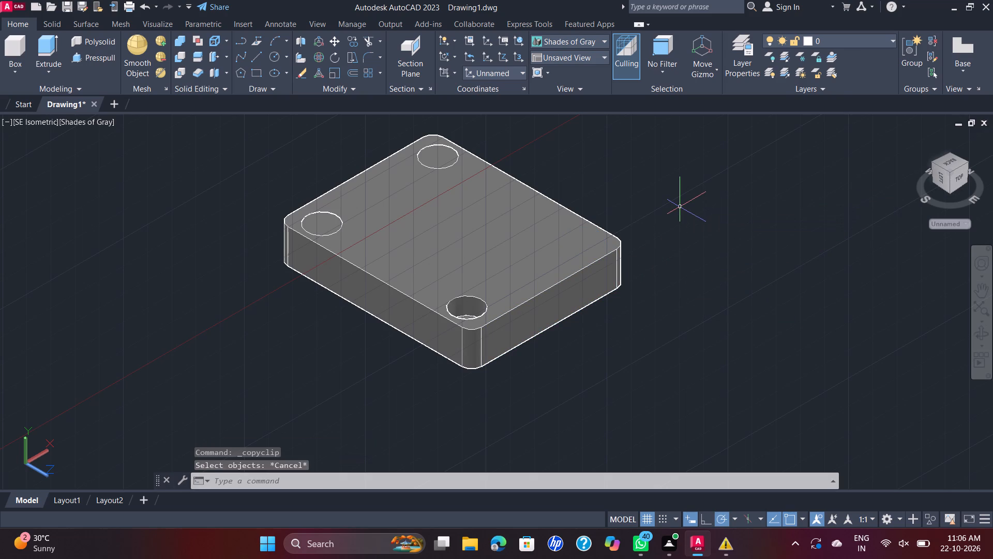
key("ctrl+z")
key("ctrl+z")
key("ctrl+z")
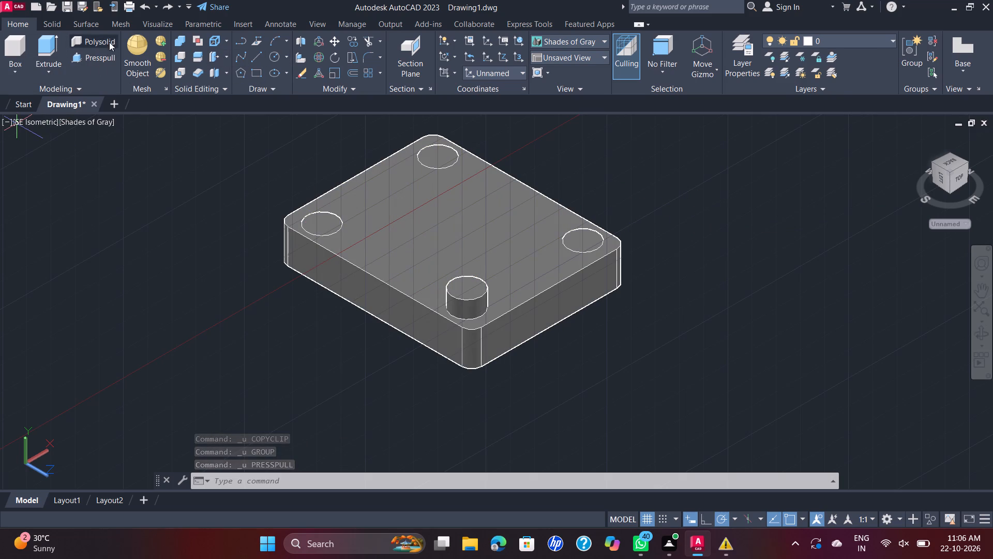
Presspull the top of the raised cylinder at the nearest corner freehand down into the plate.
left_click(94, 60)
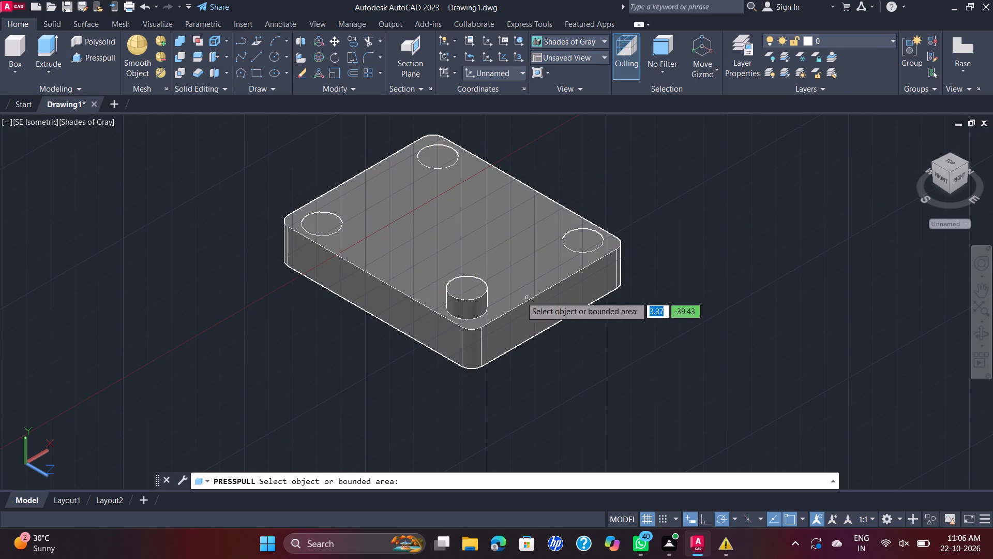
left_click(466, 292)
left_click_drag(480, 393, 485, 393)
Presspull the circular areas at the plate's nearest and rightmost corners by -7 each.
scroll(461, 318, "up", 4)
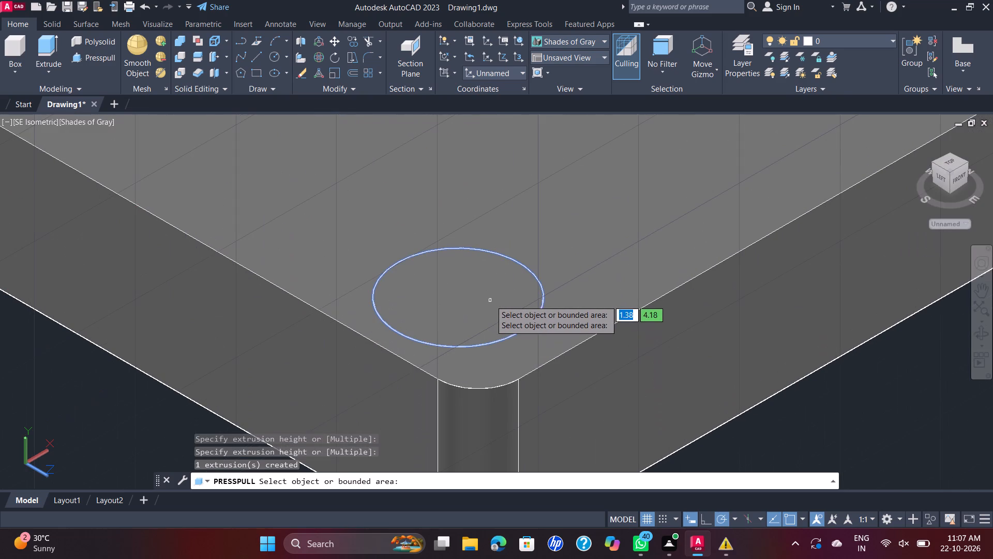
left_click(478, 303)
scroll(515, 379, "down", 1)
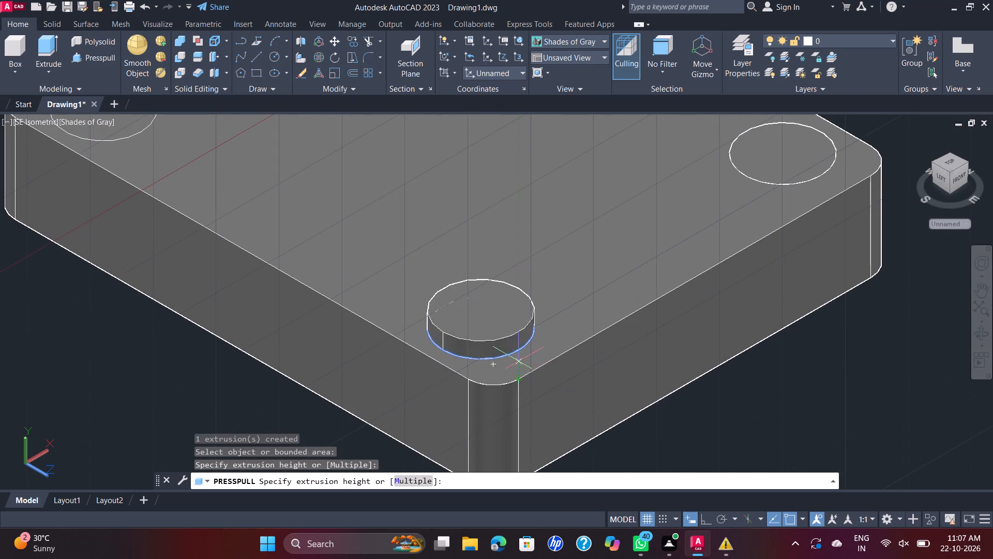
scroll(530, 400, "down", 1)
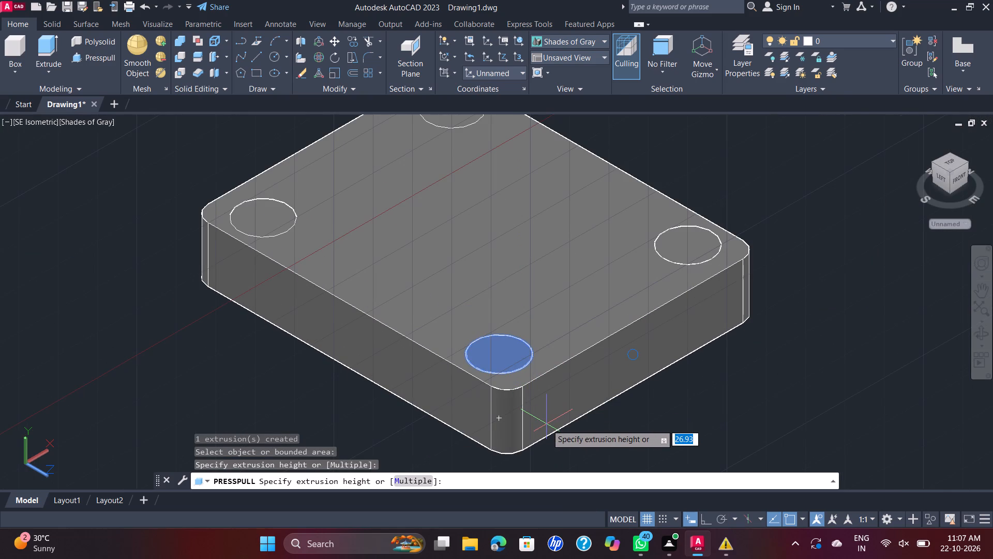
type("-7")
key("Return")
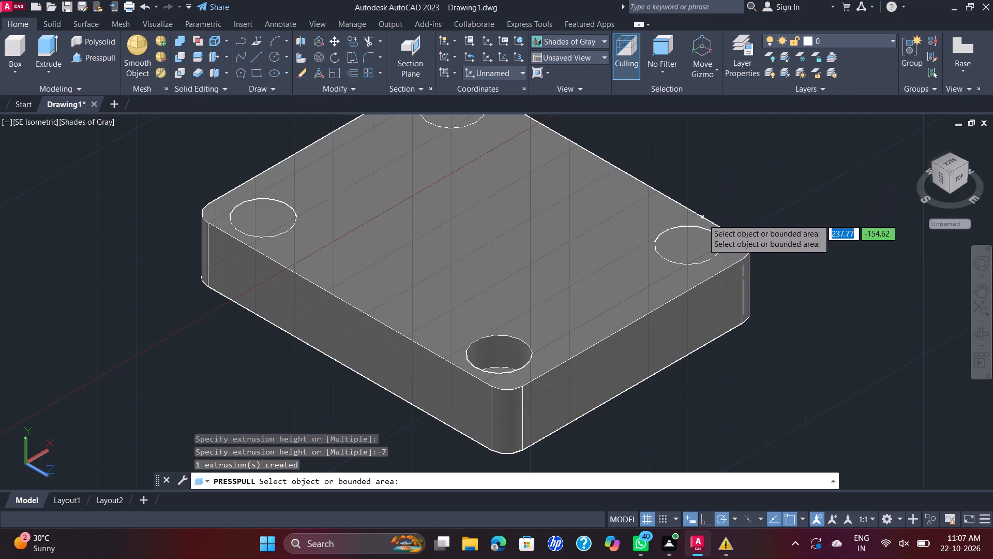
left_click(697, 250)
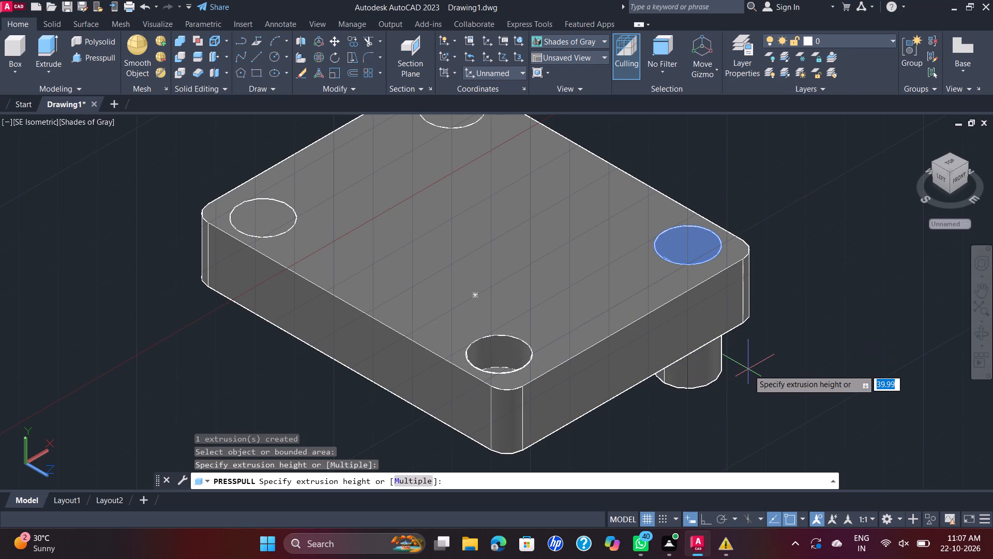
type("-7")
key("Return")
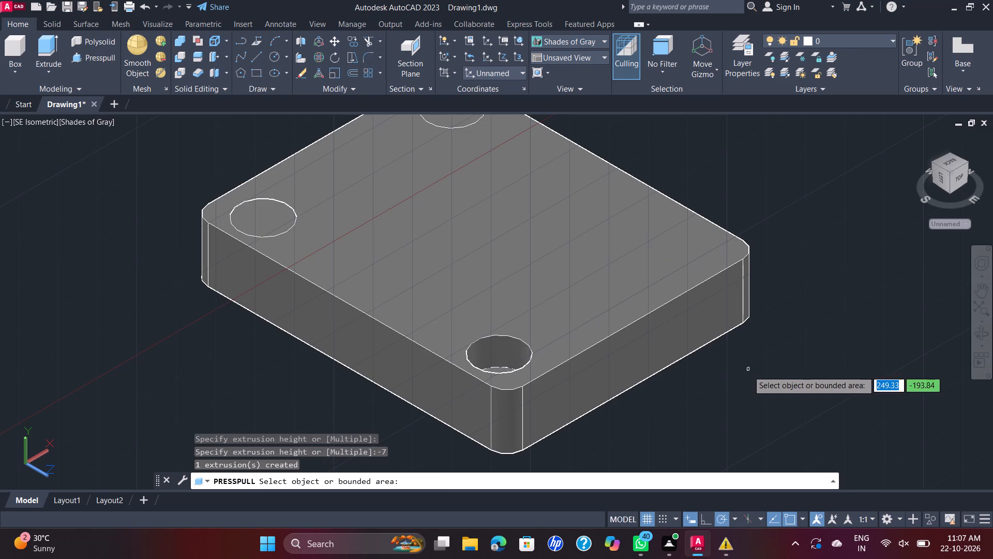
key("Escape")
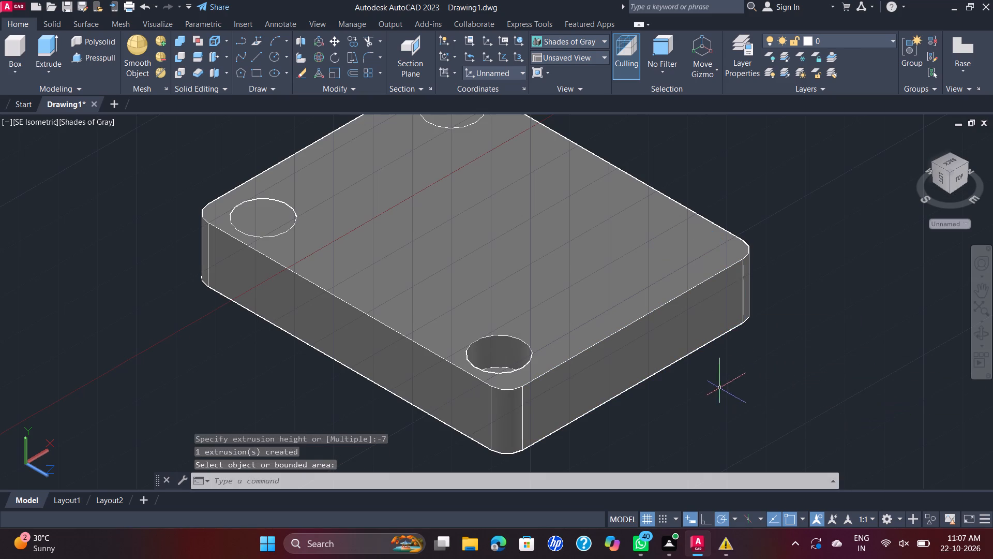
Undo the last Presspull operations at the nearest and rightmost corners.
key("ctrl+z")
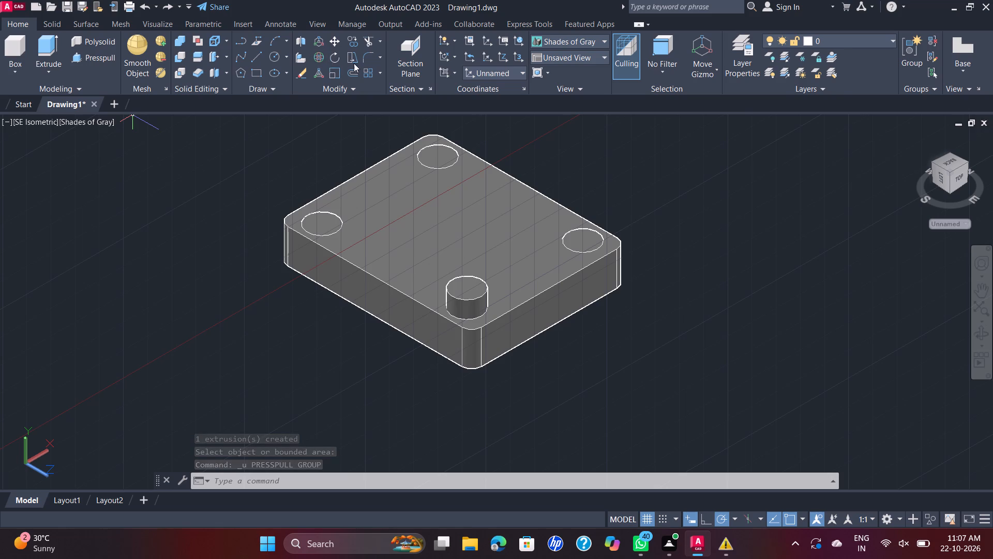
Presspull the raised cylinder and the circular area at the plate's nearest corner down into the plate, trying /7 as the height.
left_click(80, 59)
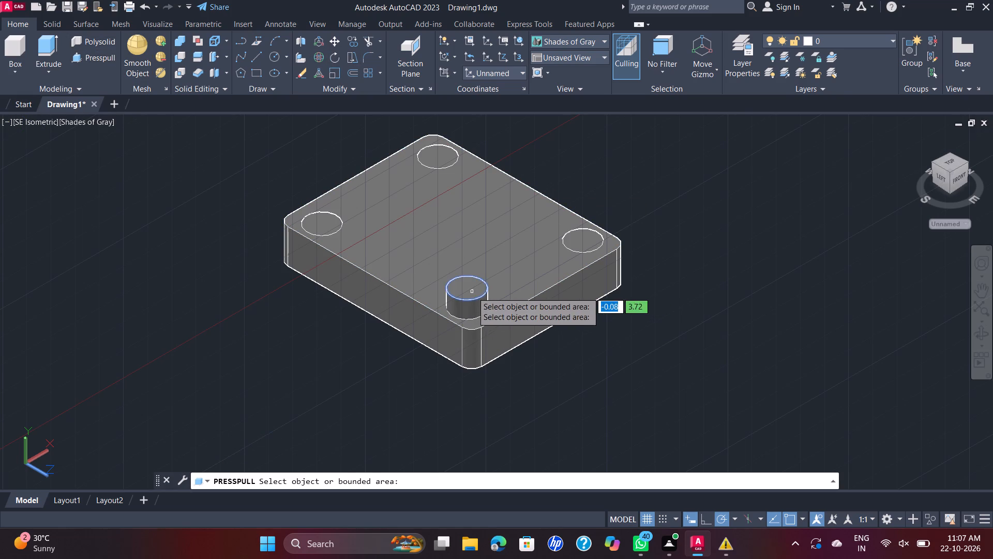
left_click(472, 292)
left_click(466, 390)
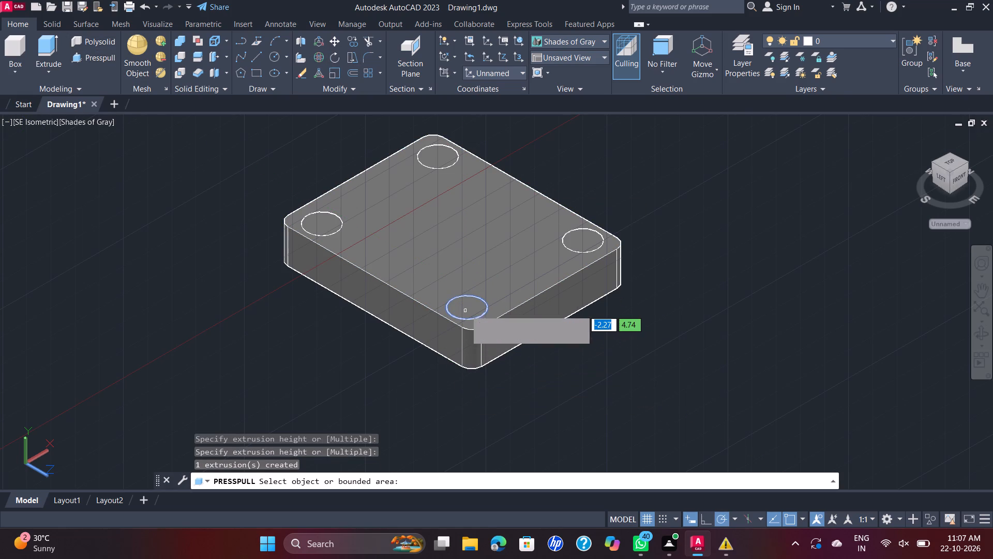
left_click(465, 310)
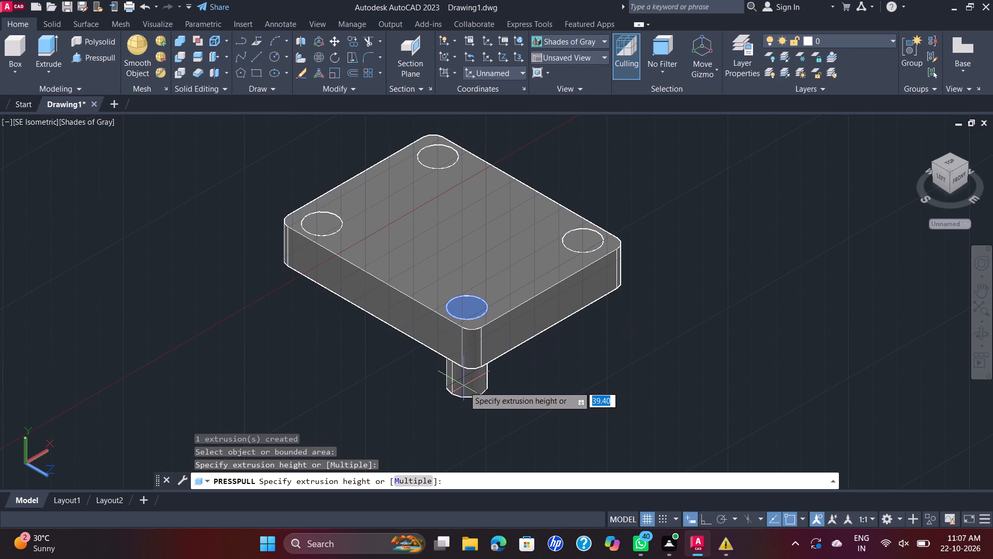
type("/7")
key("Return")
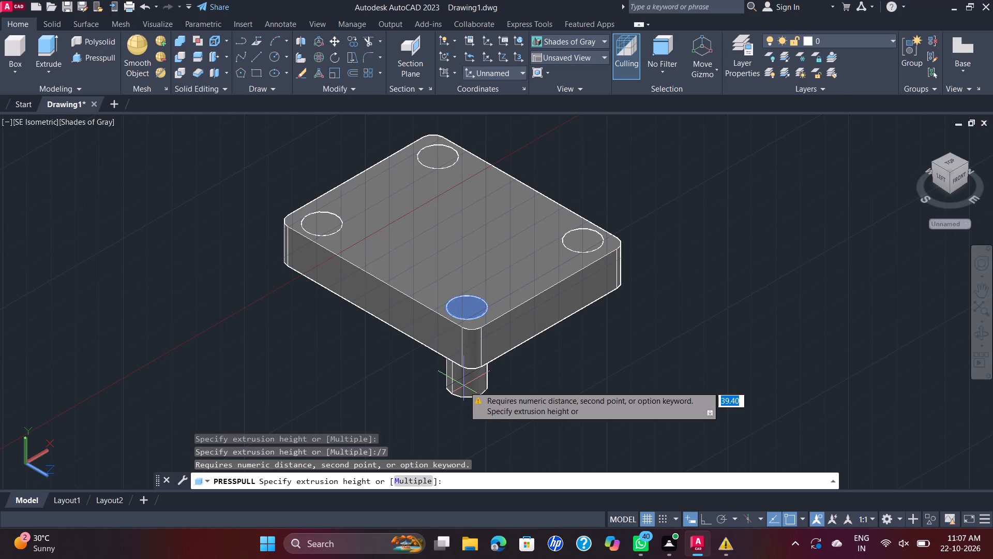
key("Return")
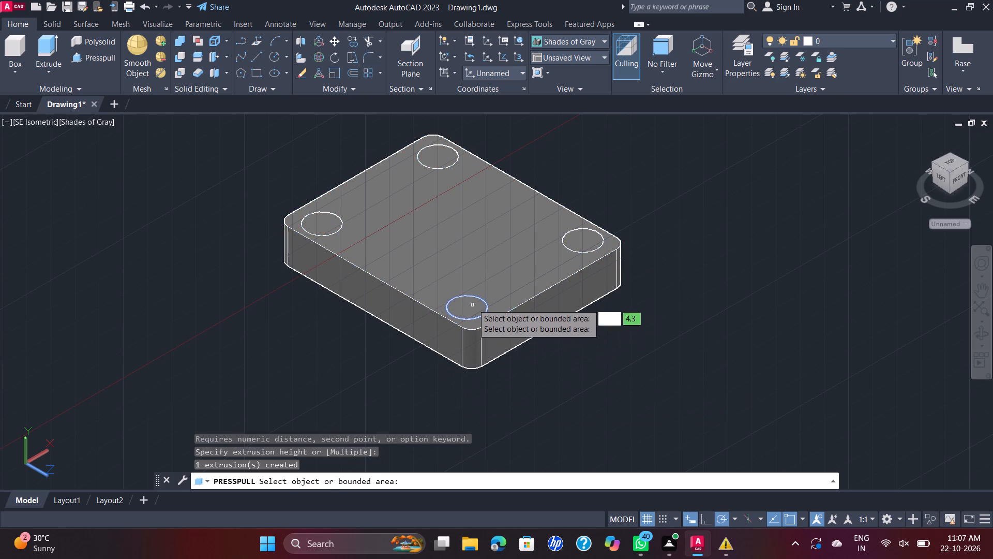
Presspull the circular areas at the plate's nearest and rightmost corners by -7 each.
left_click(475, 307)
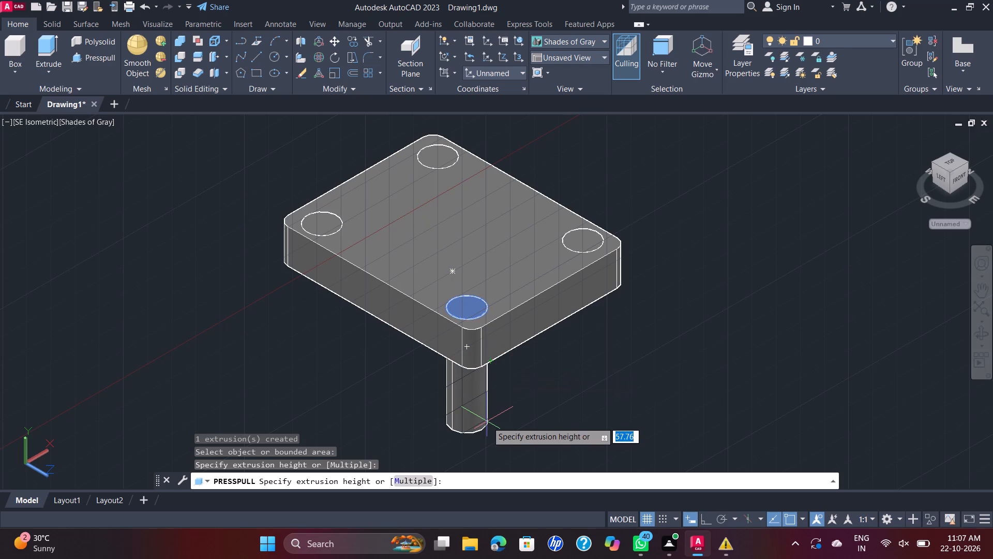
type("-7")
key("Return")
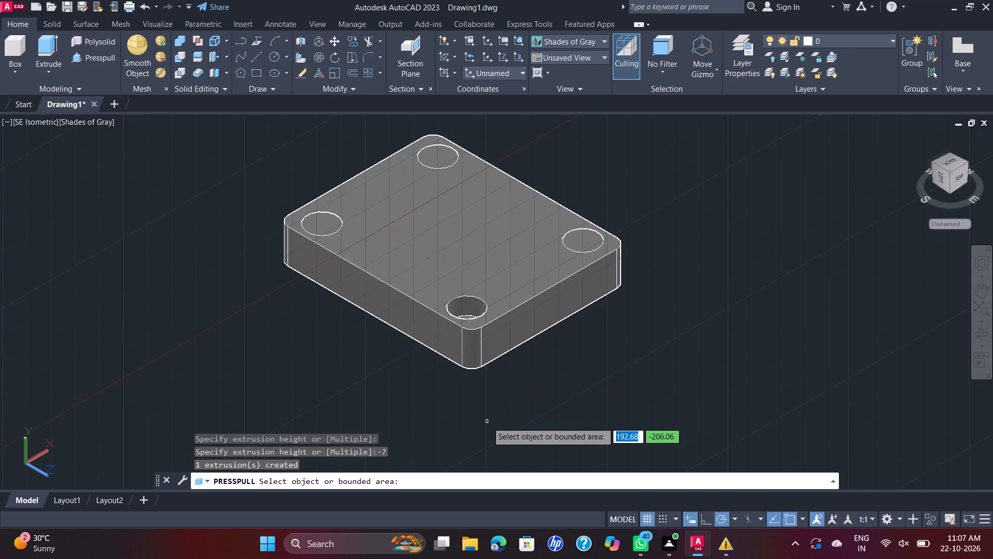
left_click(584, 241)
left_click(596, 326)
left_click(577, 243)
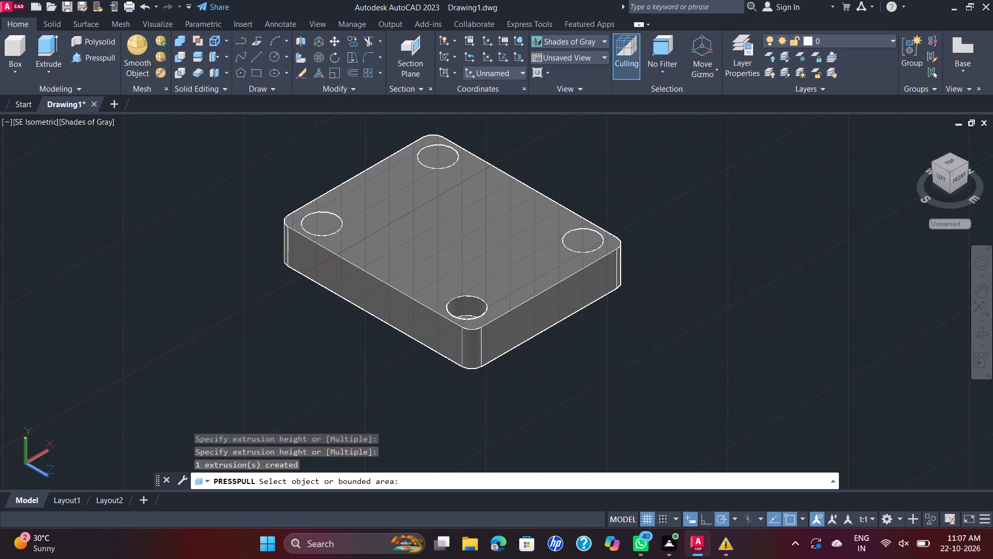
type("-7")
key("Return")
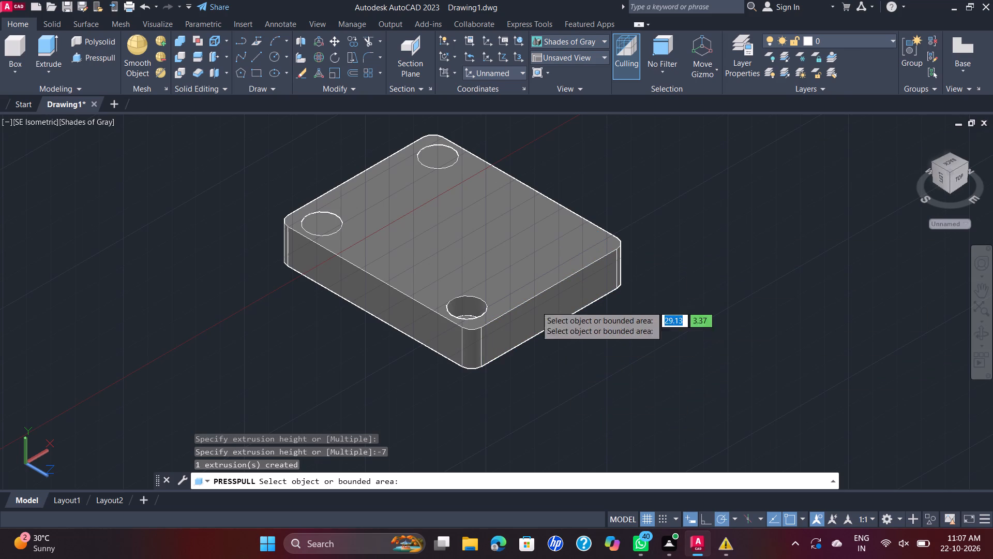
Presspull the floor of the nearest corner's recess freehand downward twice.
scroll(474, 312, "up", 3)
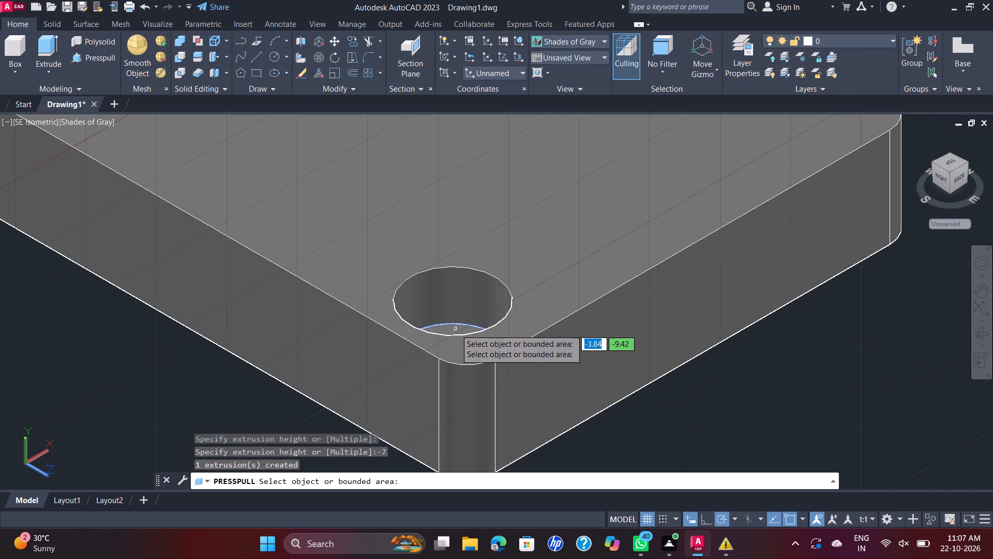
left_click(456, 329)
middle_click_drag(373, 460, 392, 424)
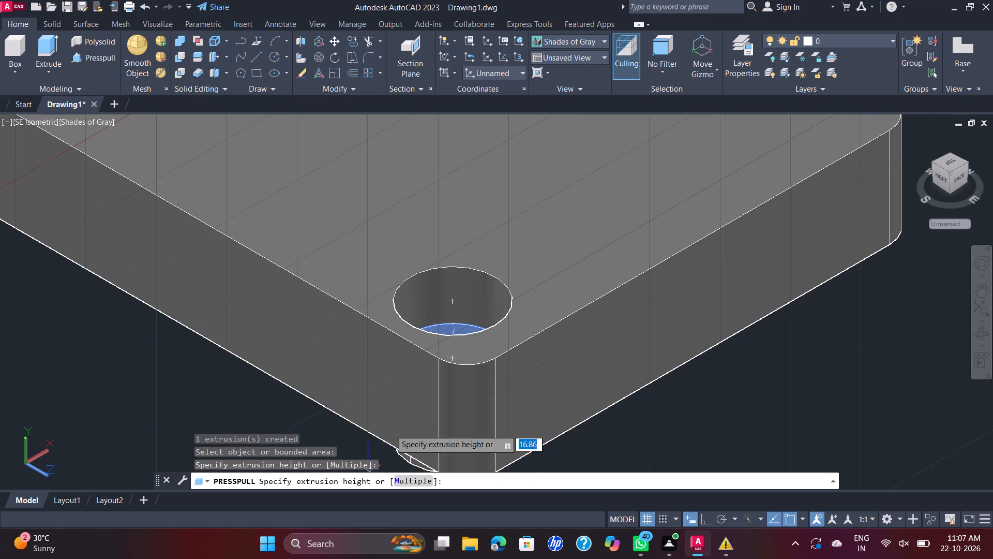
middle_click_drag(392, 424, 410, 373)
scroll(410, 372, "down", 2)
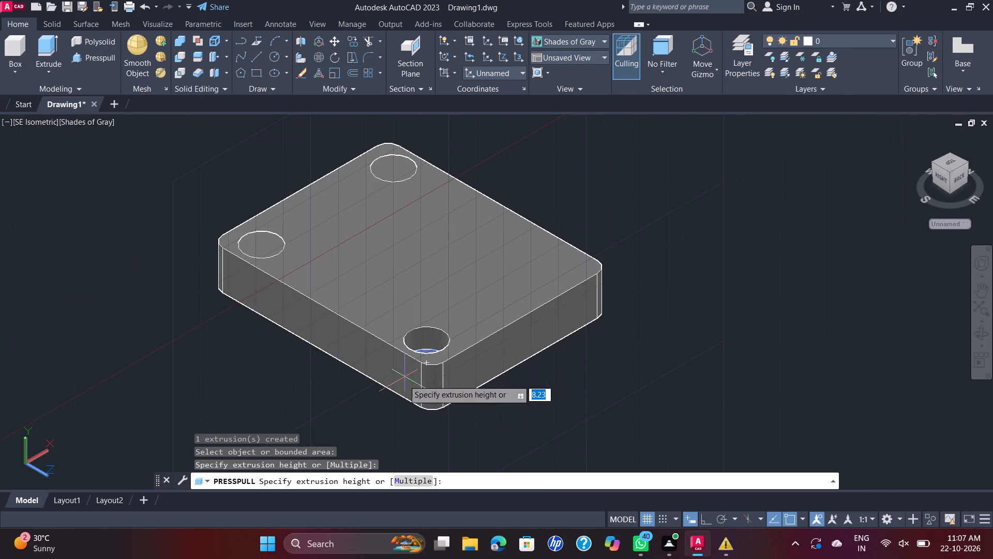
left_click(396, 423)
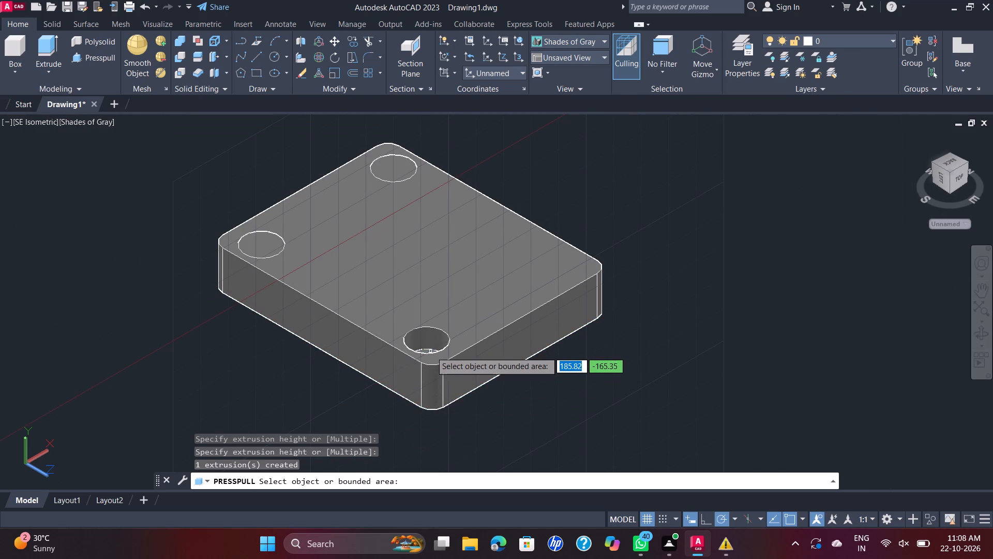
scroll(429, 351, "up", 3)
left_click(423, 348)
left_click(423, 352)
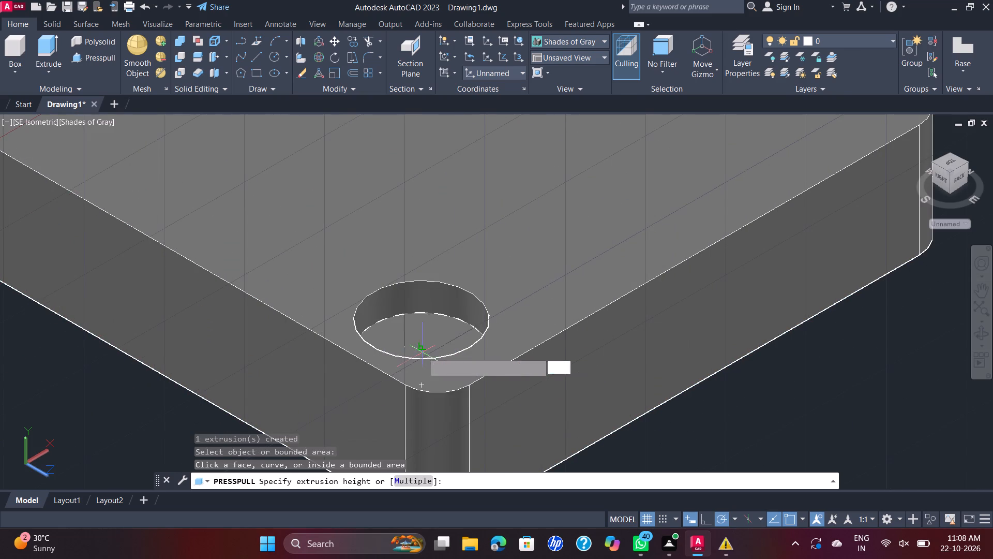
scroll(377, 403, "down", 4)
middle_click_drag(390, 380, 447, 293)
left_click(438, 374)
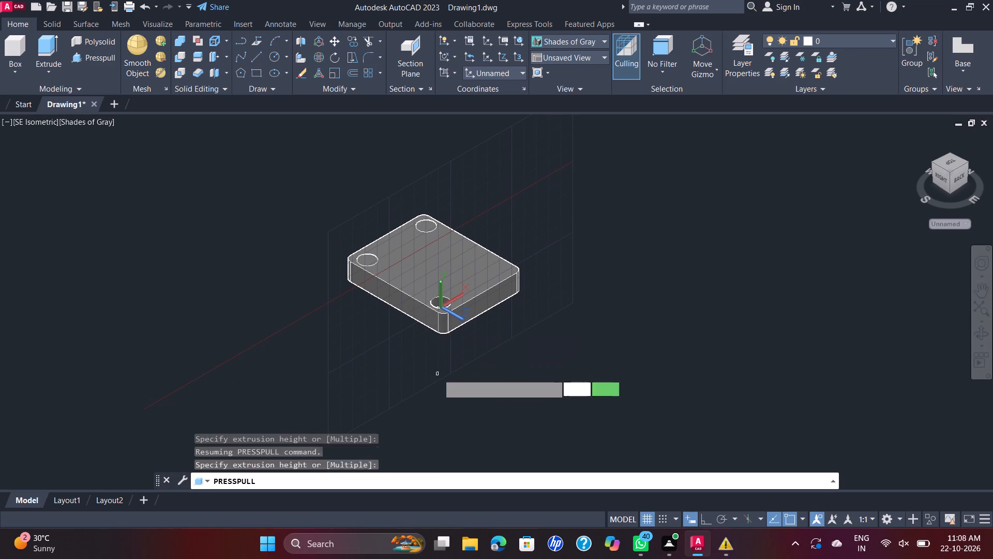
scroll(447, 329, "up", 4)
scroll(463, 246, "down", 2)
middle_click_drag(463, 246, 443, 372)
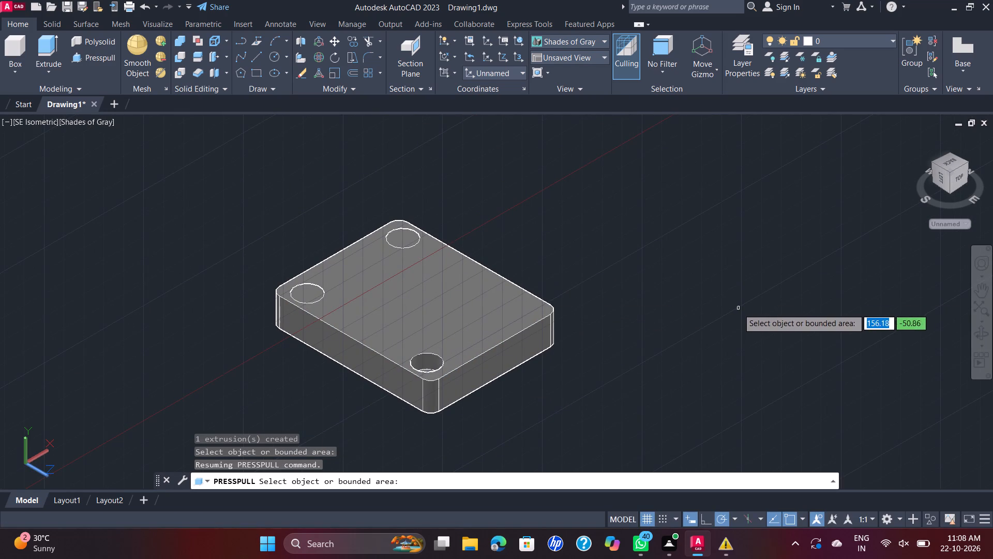
Undo the recent Presspull operations, including the one that raised the cylinder at the nearest corner.
key("Escape")
key("ctrl+z")
key("ctrl+z")
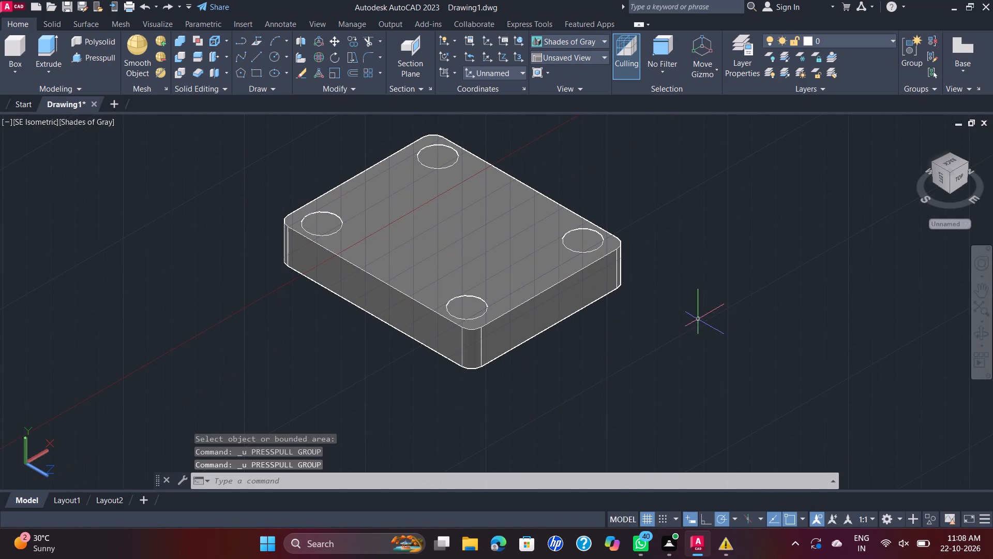
key("ctrl+z")
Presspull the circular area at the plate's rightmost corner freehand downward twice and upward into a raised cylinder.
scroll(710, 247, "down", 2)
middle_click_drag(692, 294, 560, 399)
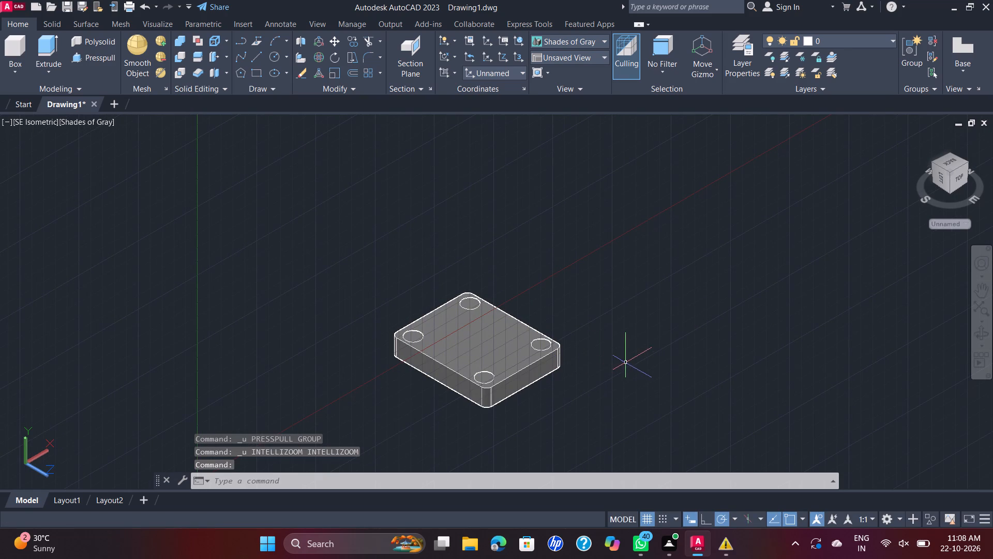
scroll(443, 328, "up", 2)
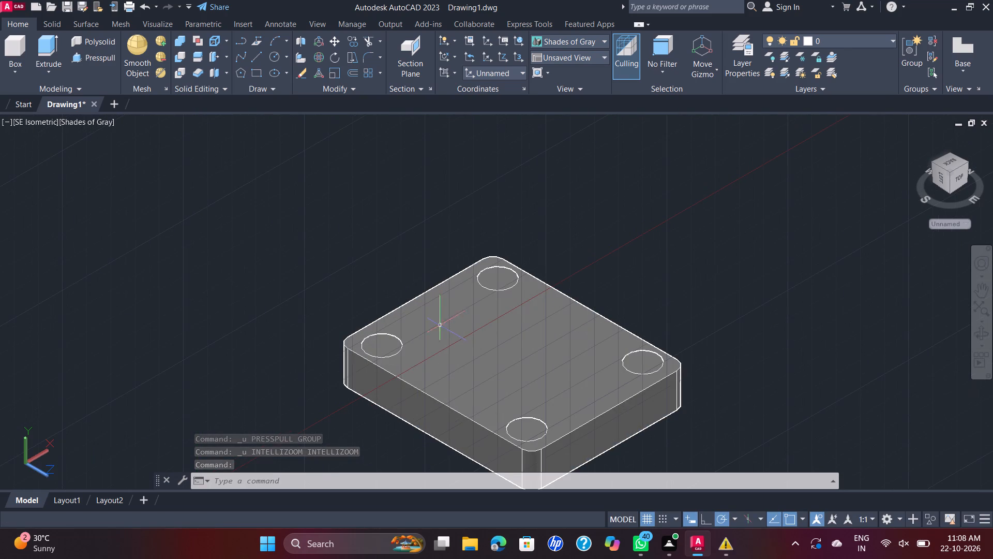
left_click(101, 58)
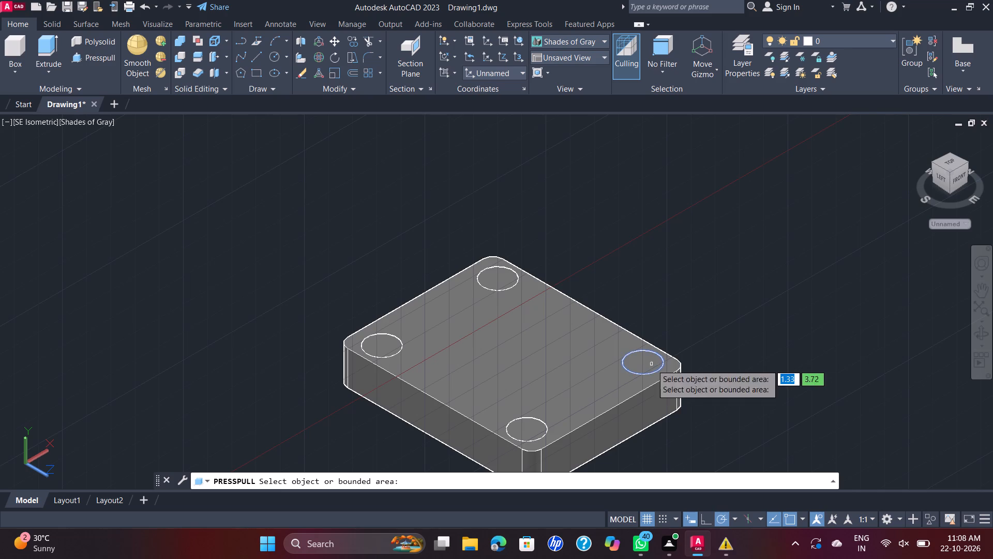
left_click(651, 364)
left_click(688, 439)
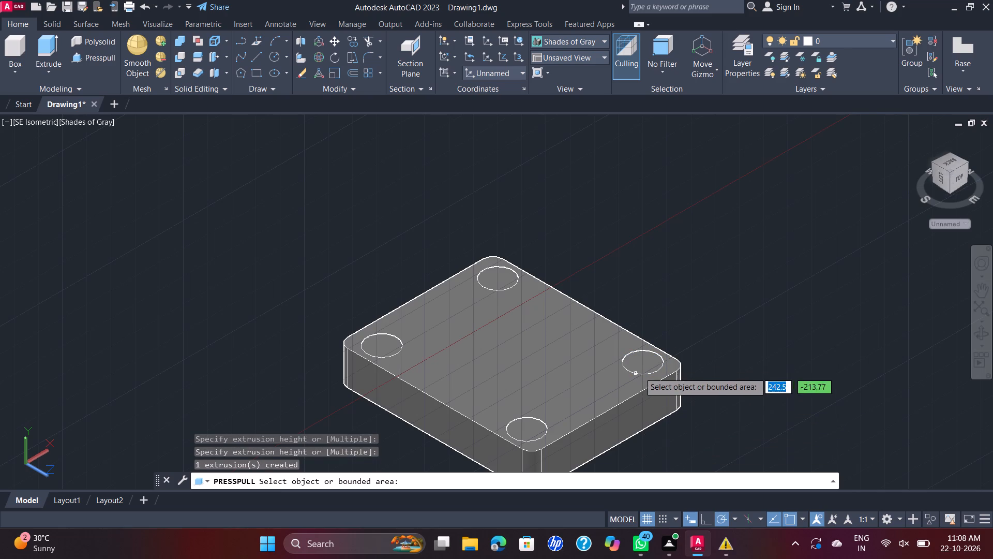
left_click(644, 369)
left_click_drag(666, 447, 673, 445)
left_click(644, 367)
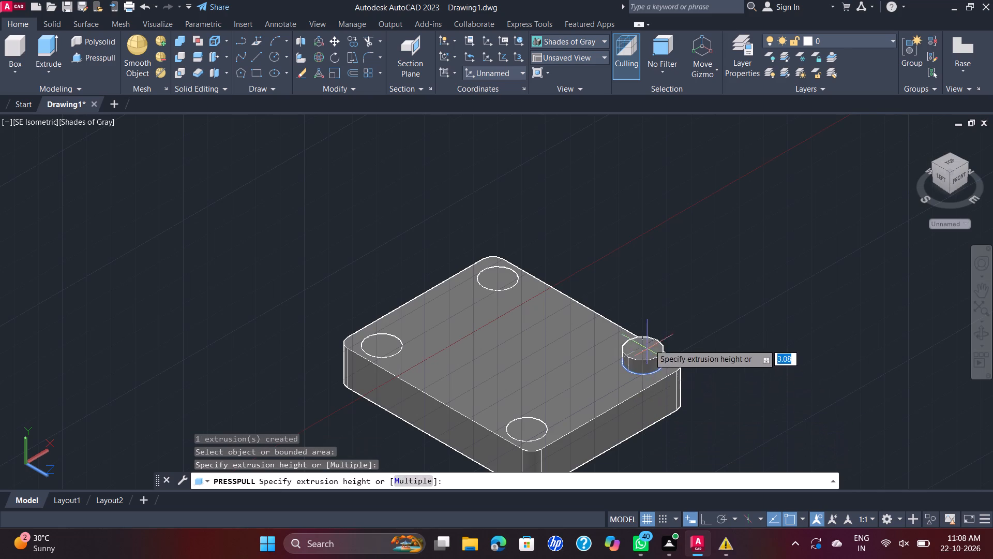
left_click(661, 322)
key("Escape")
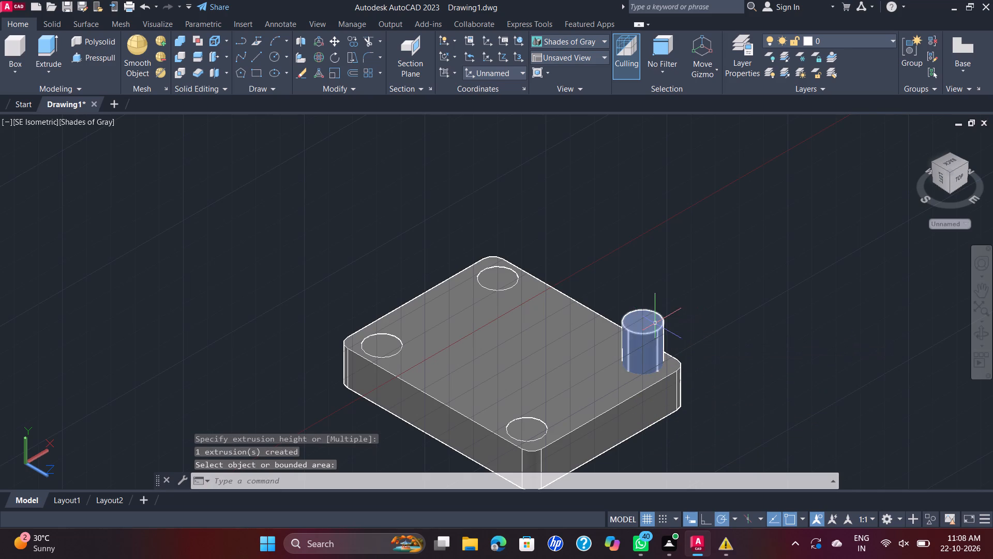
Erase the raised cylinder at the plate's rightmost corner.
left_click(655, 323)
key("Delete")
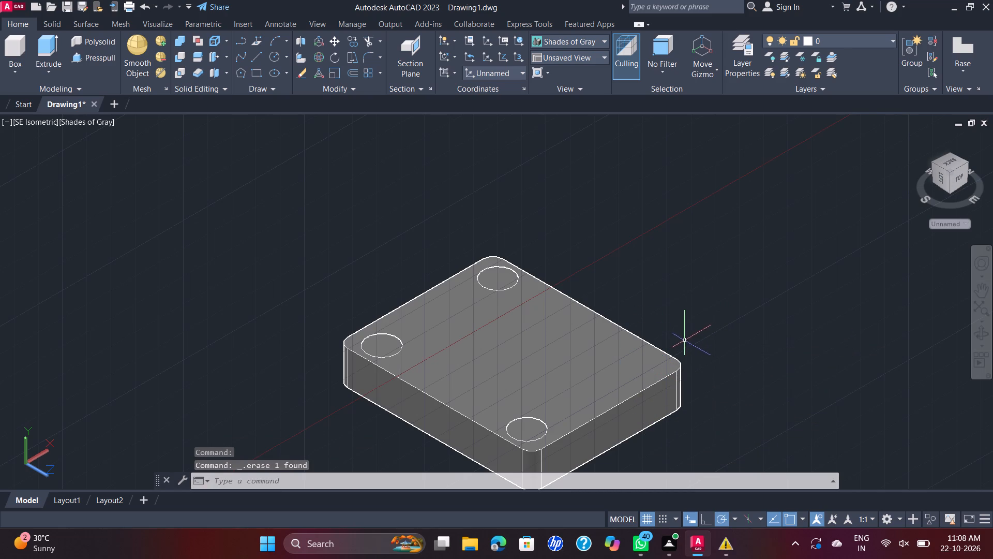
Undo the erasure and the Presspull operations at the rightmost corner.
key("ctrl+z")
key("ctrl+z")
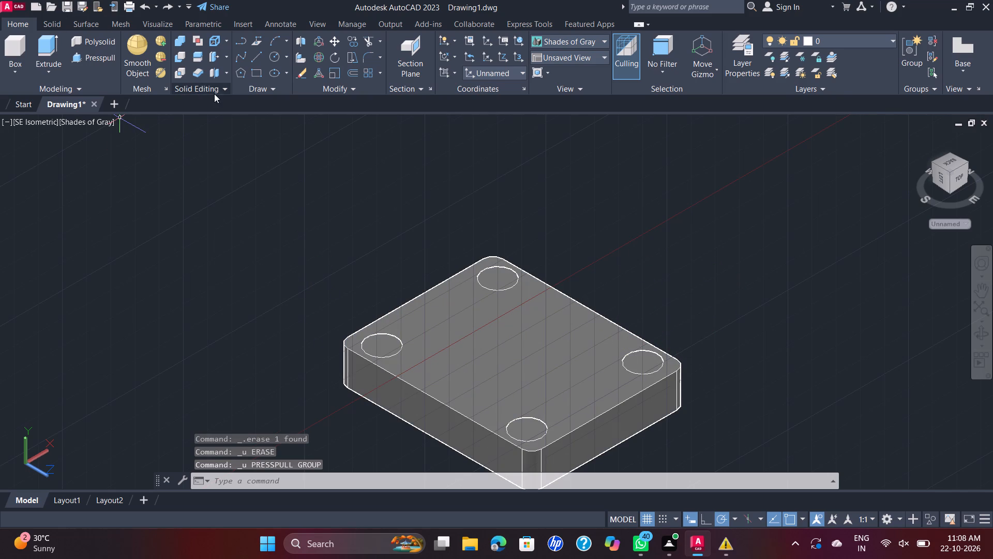
Subtract the cylinder at the leftmost corner from the plate.
left_click(184, 61)
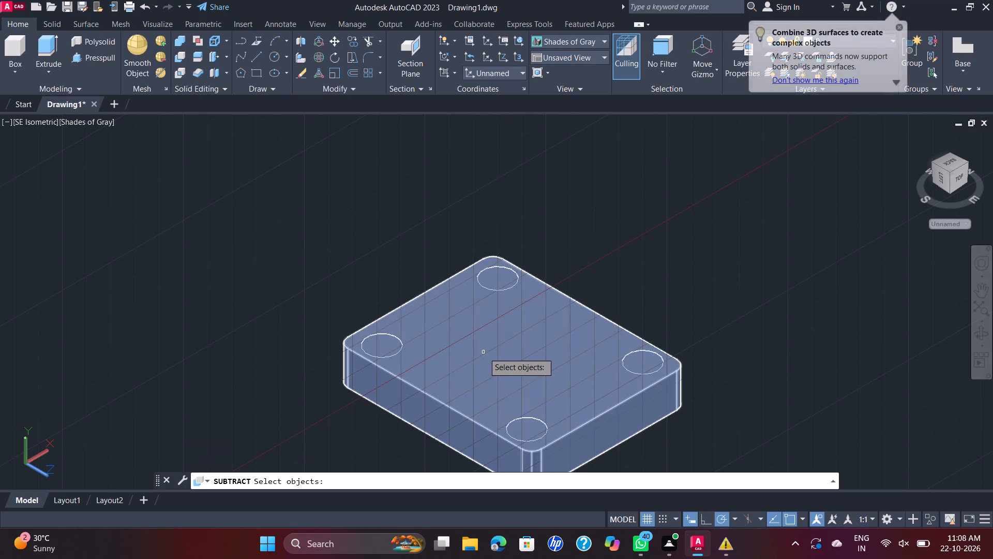
left_click(484, 356)
right_click(491, 347)
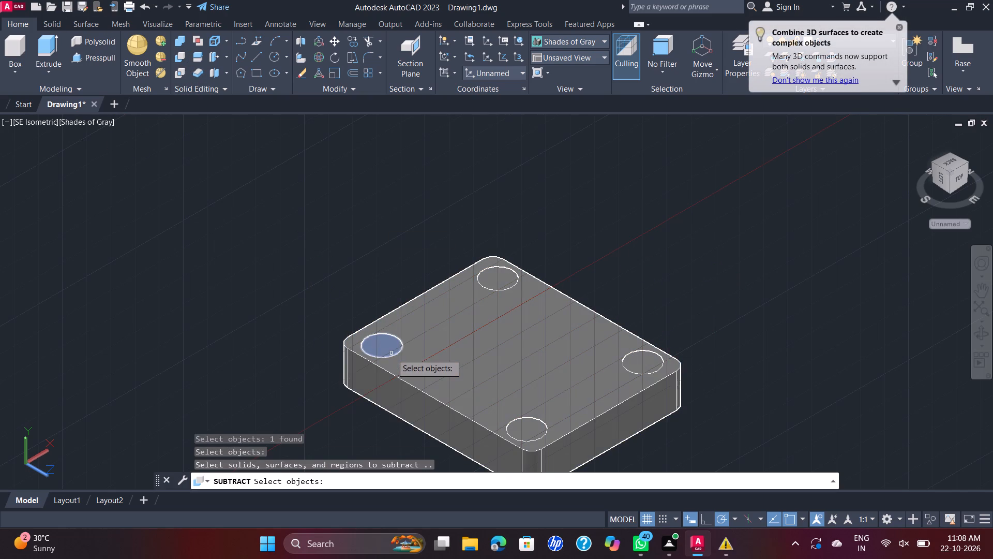
left_click(392, 354)
right_click(396, 352)
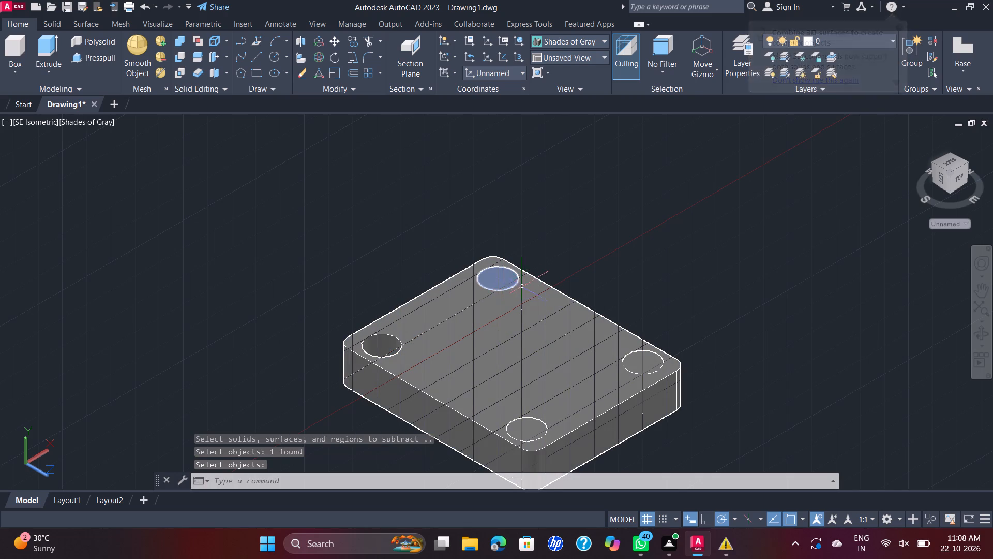
Subtract the cylinders at the farthest, rightmost and nearest corners from the plate.
key("space")
left_click(591, 323)
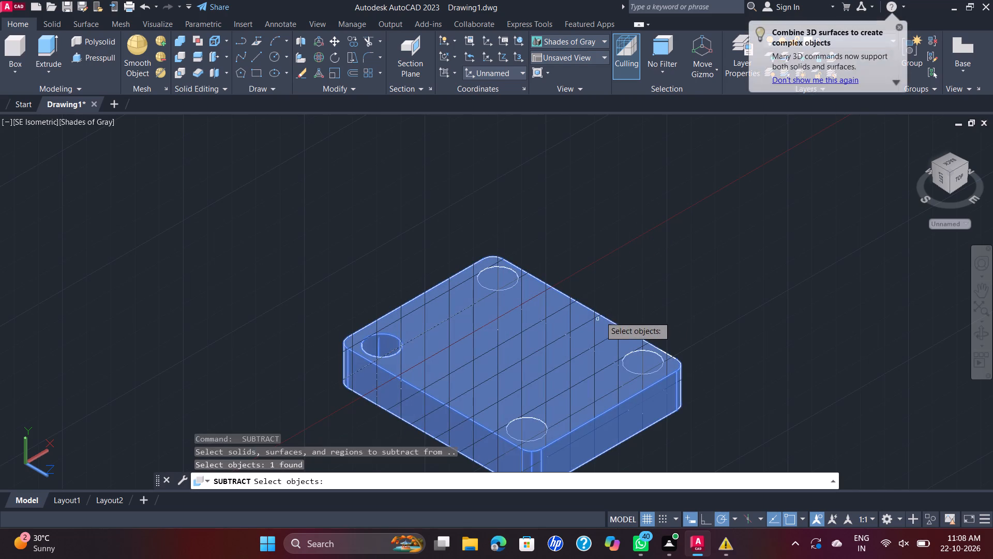
right_click(600, 316)
left_click(493, 277)
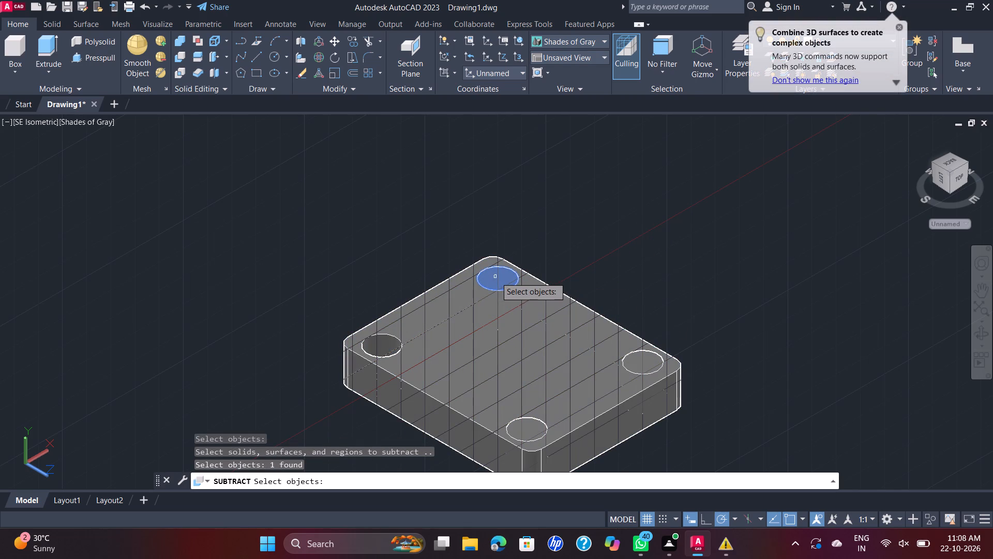
left_click(652, 361)
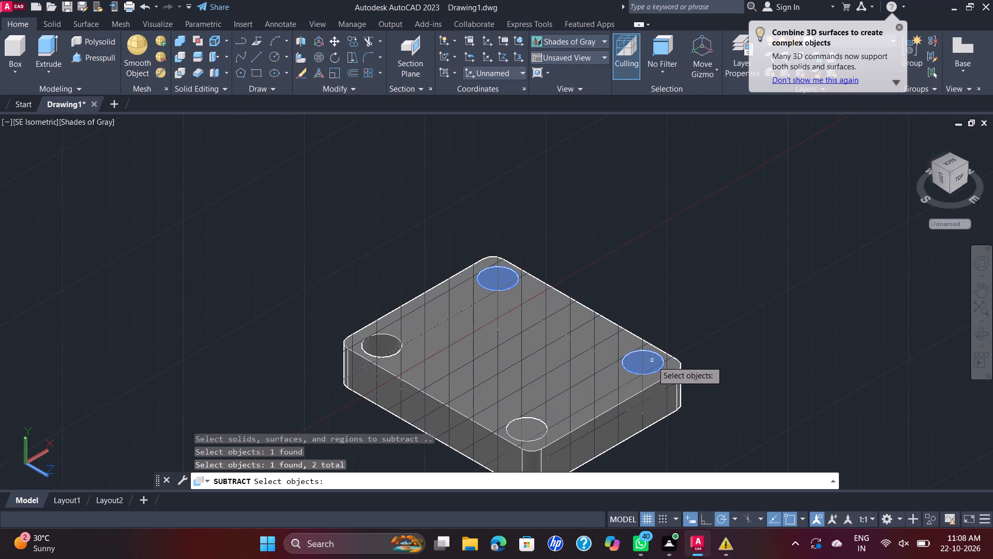
left_click(531, 429)
right_click(537, 420)
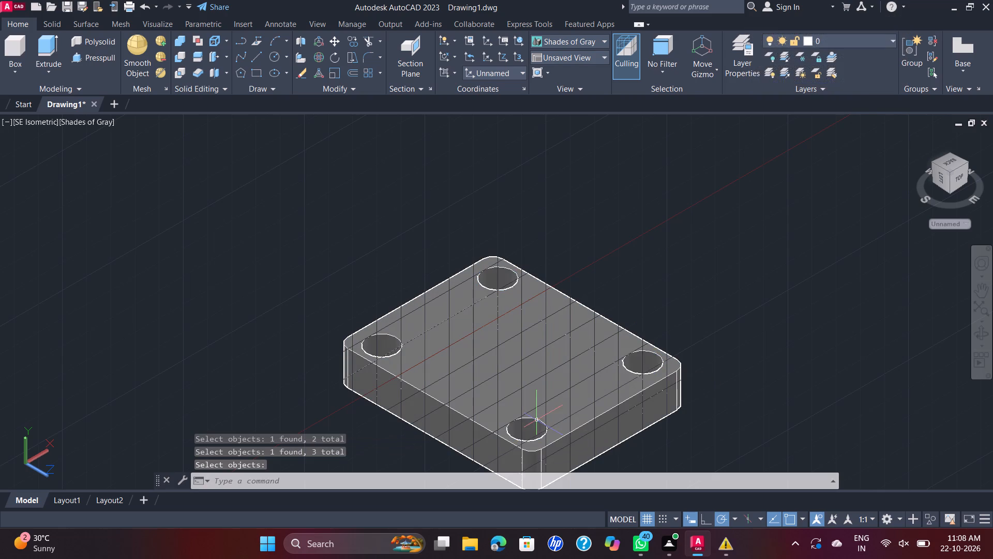
scroll(669, 350, "down", 1)
middle_click_drag(658, 348, 675, 329)
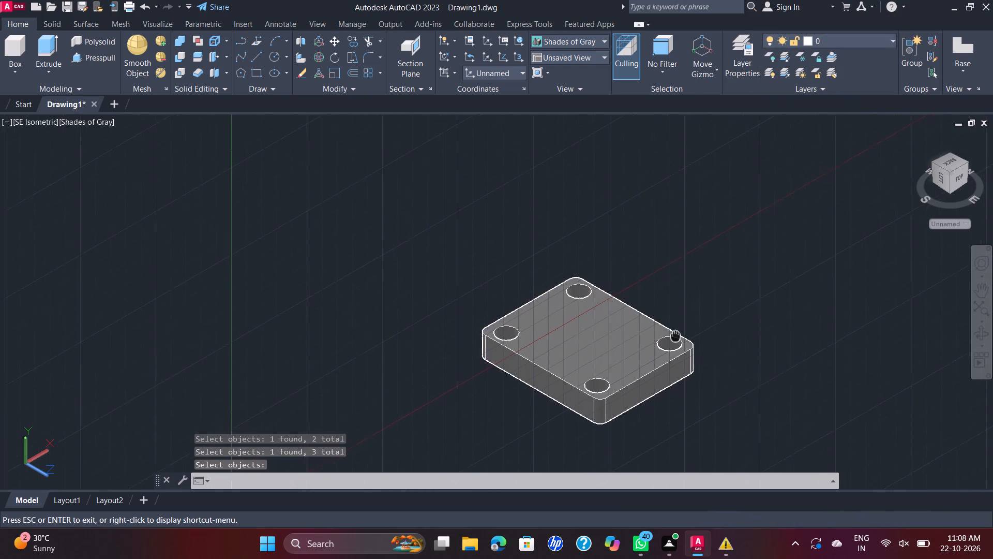
middle_click_drag(675, 329, 653, 327)
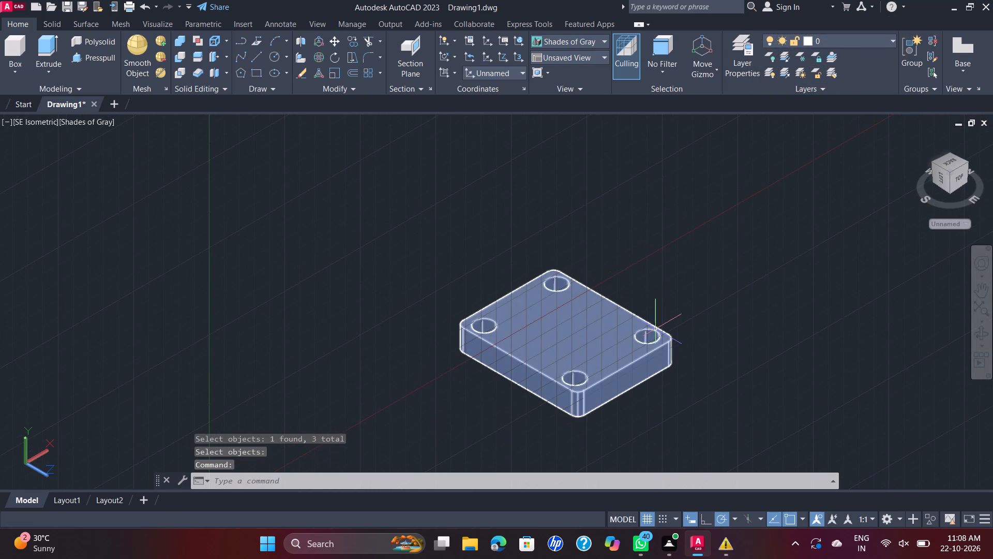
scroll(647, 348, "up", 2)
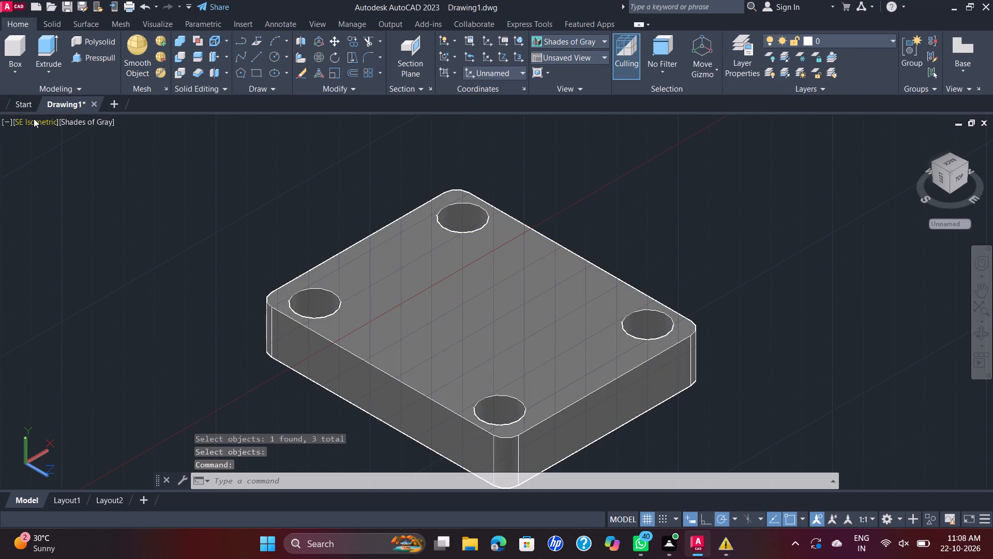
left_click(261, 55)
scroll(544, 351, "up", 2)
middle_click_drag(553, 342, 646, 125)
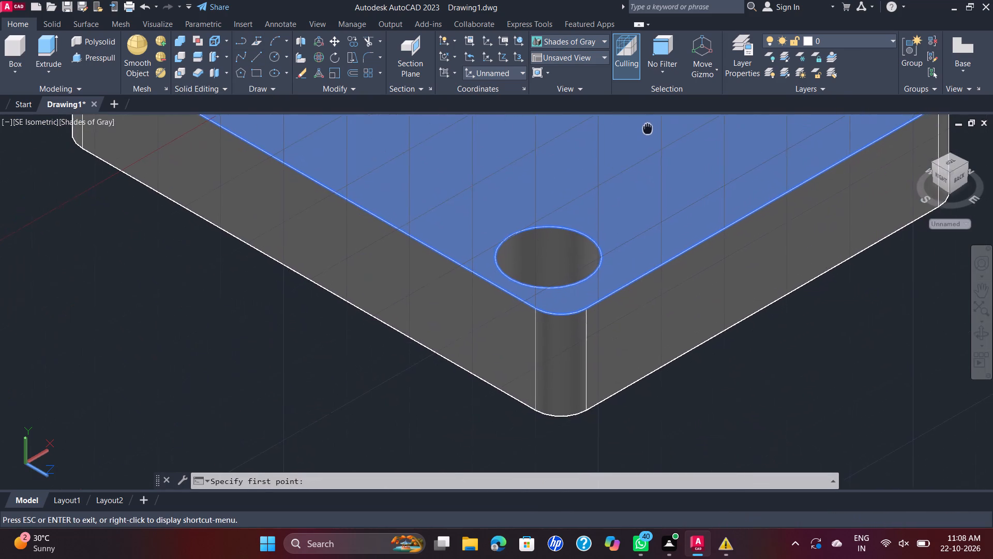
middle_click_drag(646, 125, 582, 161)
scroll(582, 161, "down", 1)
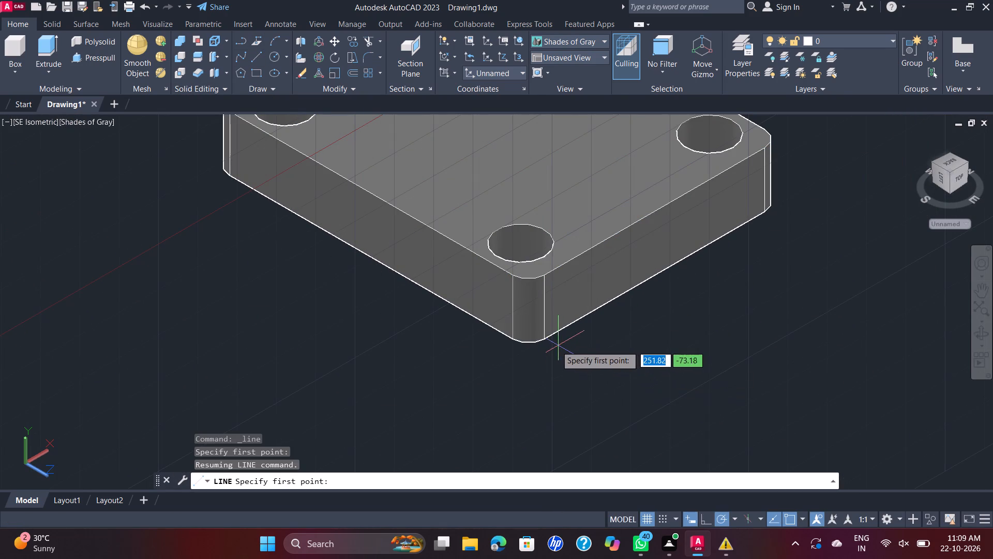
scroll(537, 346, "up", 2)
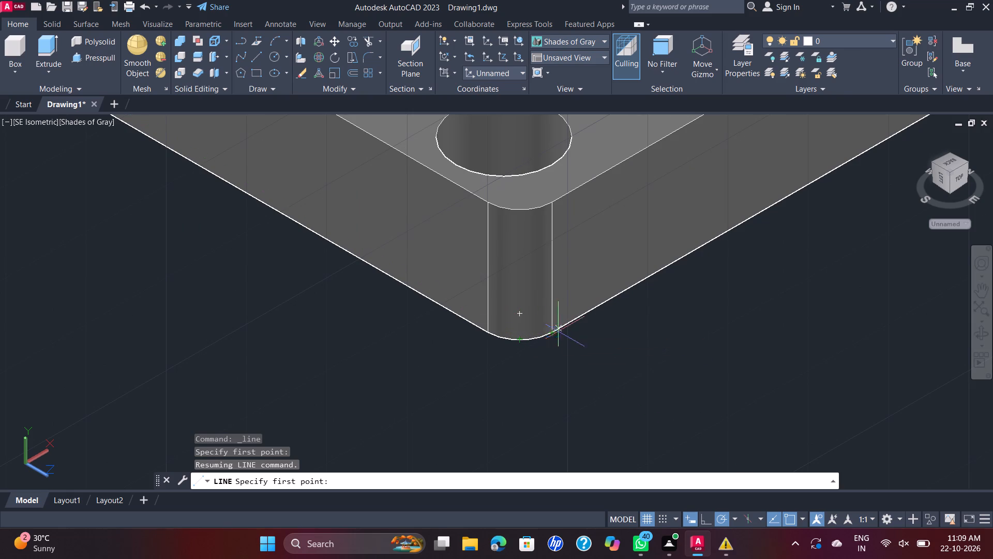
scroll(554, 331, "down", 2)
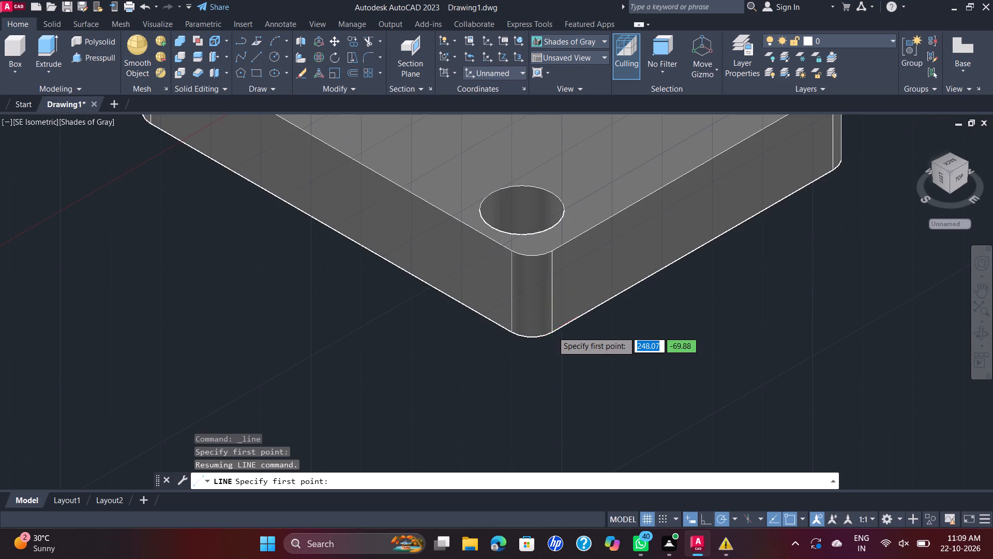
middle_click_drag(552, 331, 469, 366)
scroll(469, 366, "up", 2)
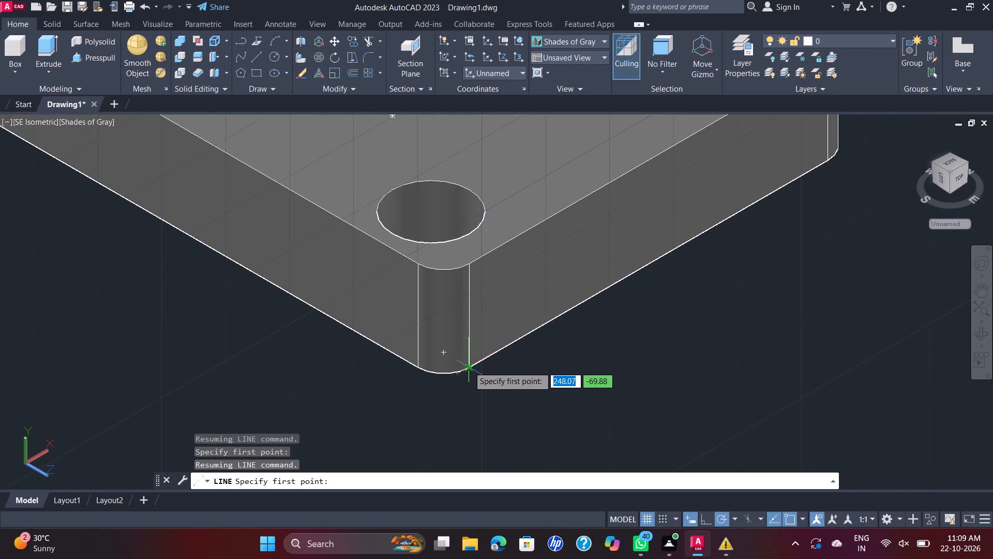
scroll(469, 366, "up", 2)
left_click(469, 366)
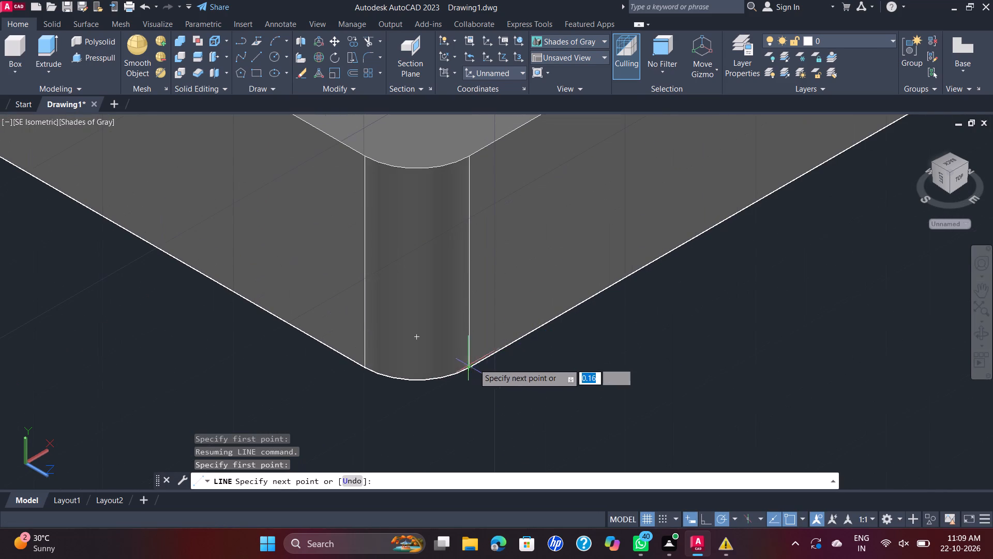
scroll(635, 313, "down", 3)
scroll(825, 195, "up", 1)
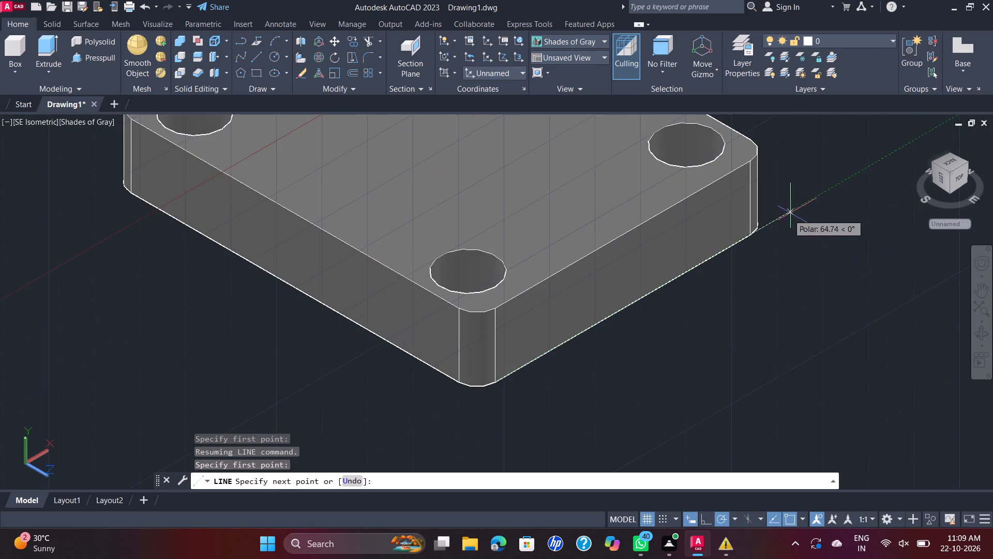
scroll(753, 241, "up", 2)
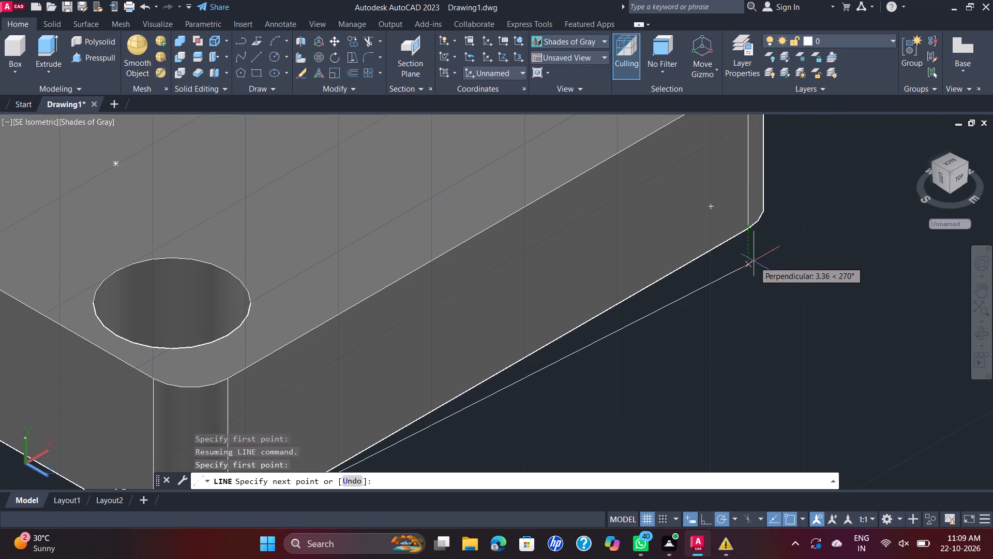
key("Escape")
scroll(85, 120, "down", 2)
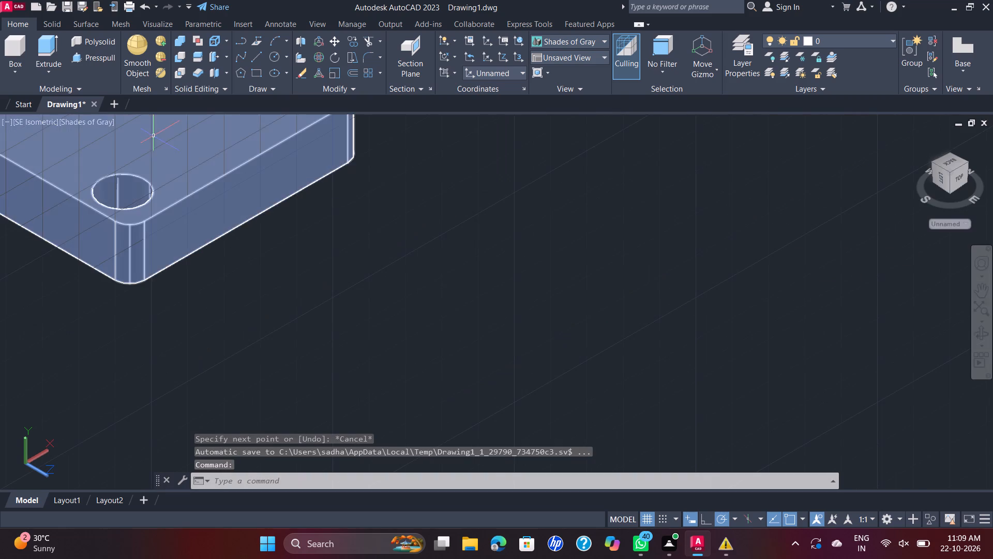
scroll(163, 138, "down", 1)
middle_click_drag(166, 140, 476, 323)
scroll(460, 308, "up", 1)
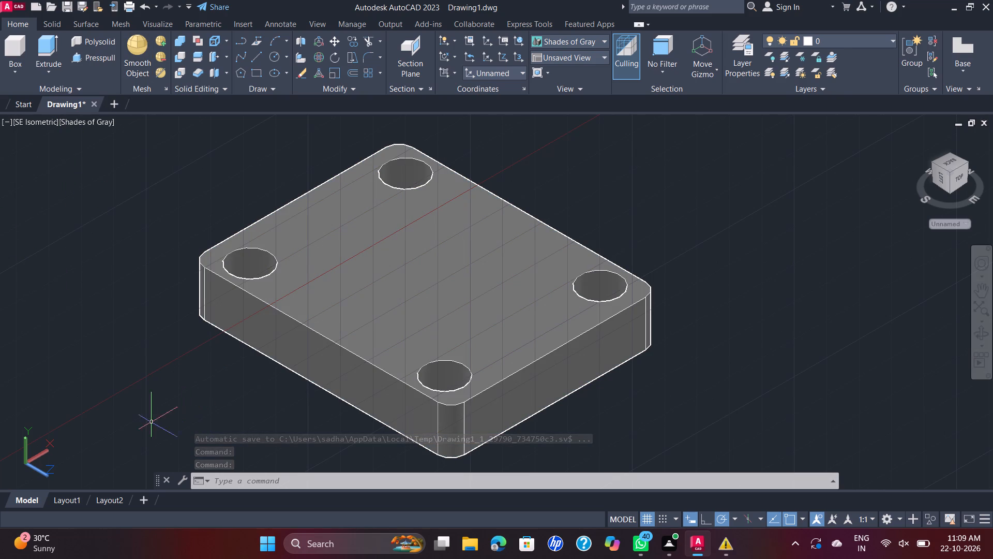
Calculate 56-32 with the quick calculator.
key("ctrl+8")
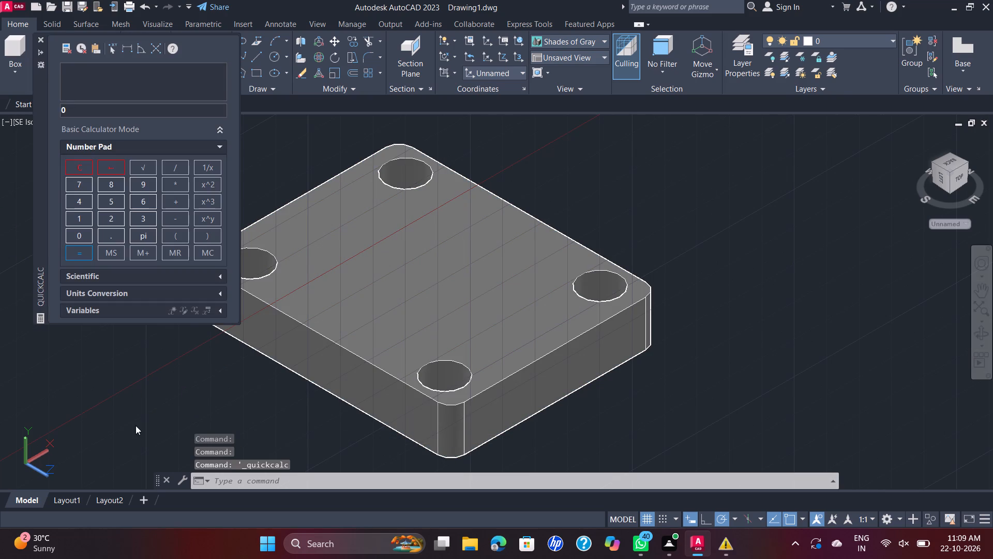
key("BackSpace")
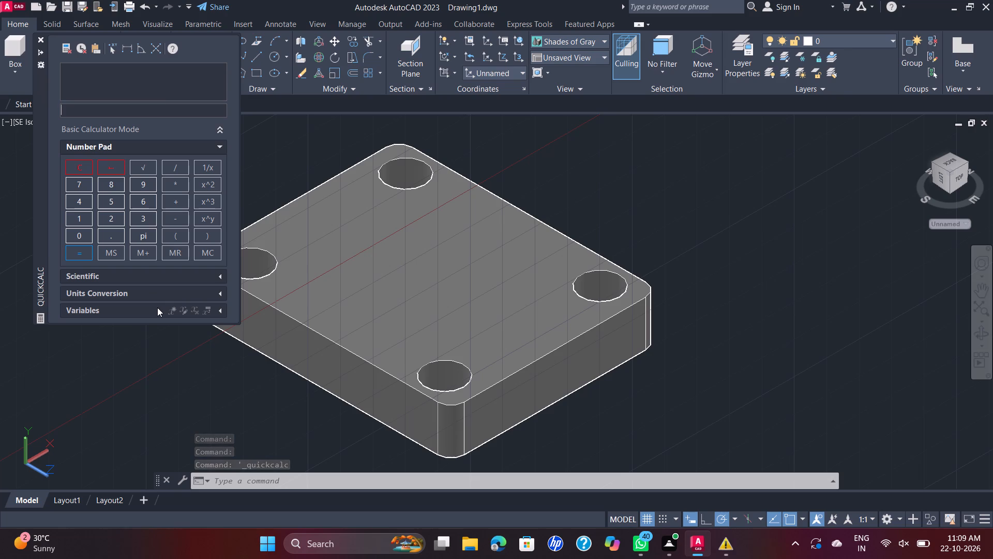
type("56")
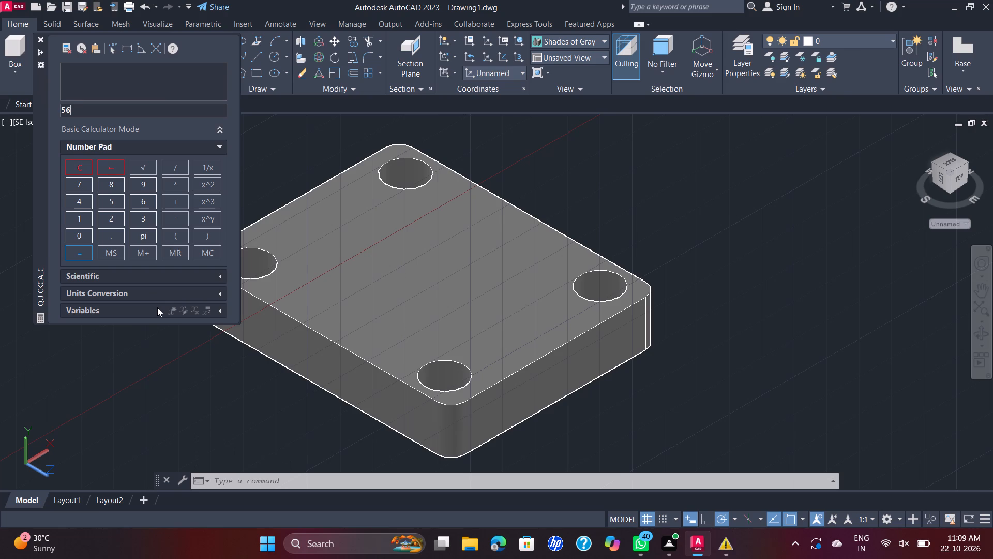
key("minus")
type("32")
key("Return")
left_click(270, 176)
left_click(227, 163)
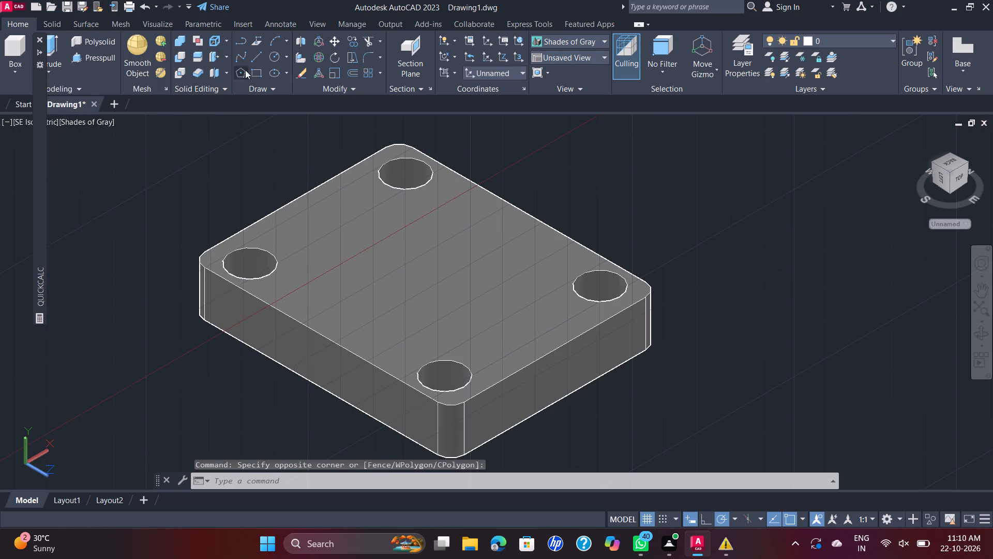
Draw a line chain from the near end of the shorter side's bottom edge: 12 along, 6 up, 32 along, down to the edge, to its far end.
left_click(256, 60)
scroll(462, 463, "up", 3)
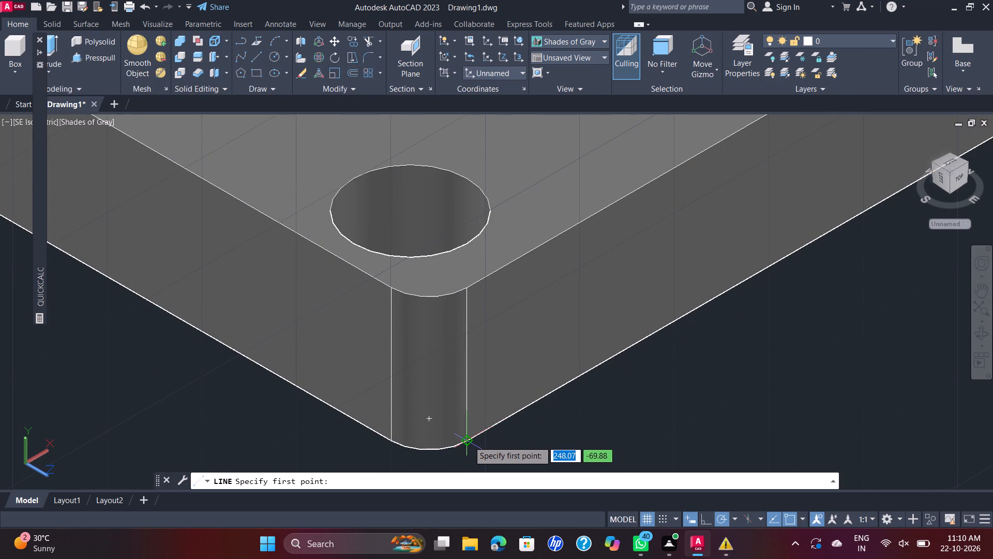
left_click(469, 441)
scroll(558, 401, "down", 2)
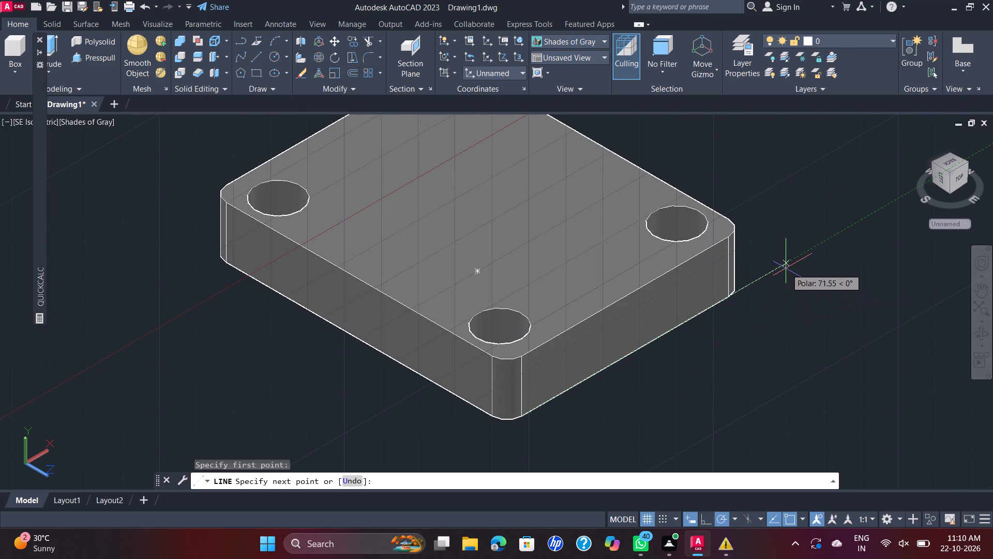
type("12")
key("Return")
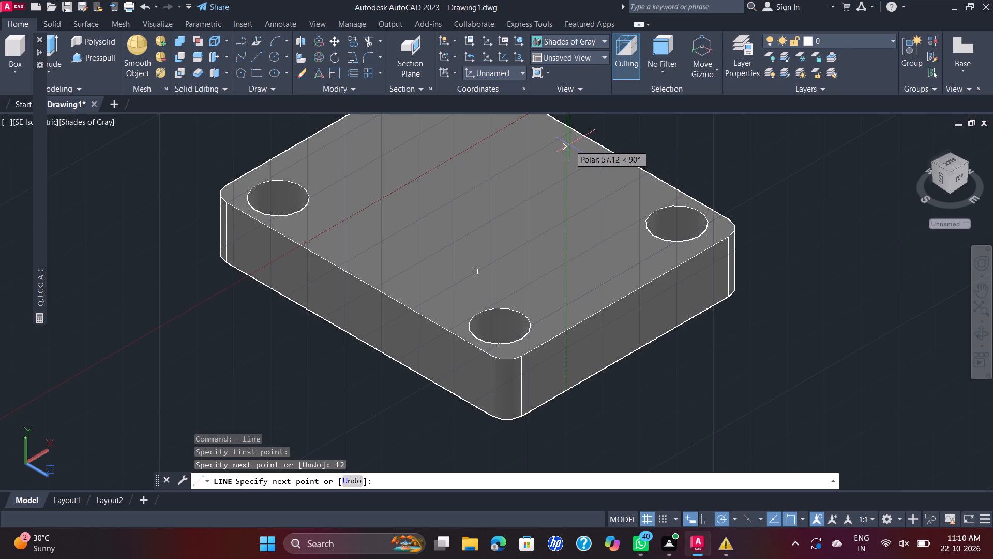
key("6")
key("Return")
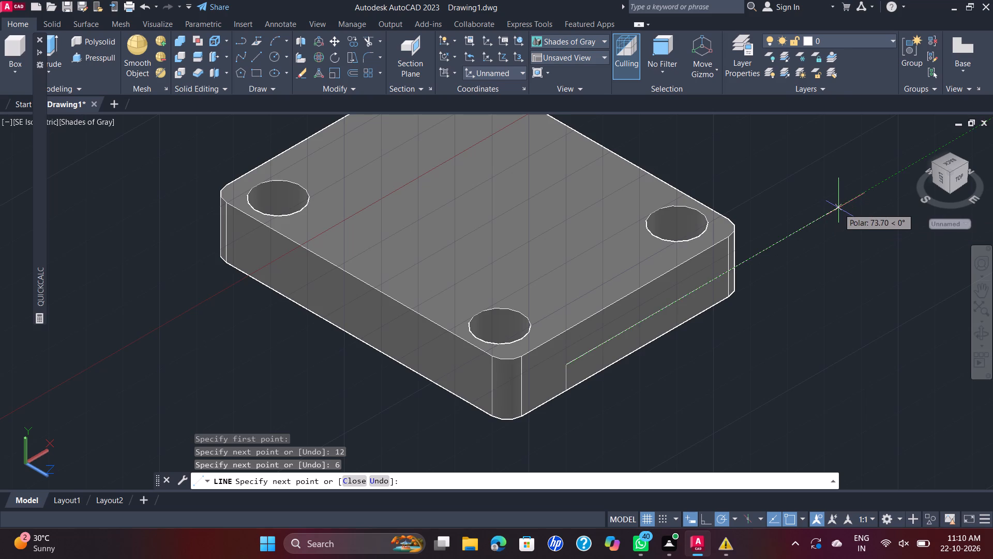
type("32")
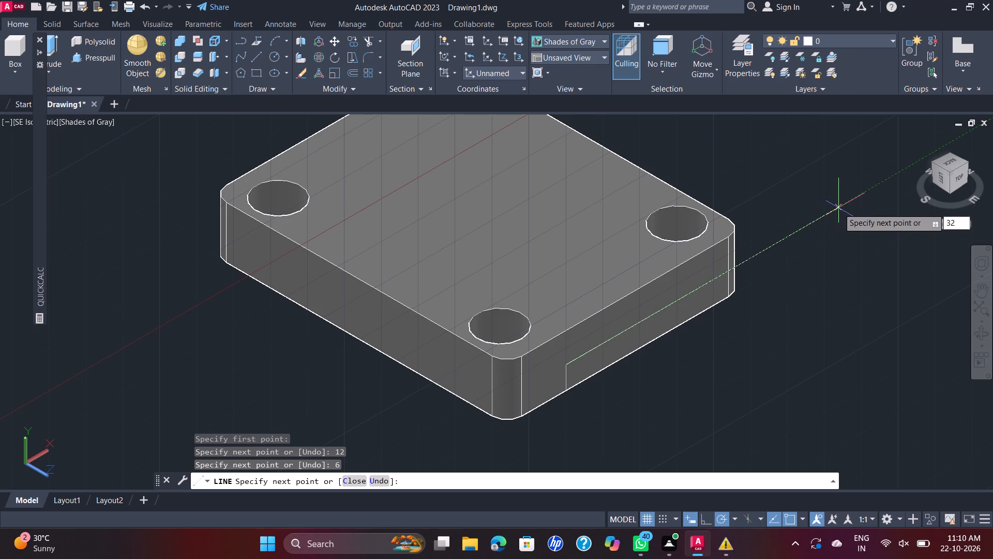
key("Return")
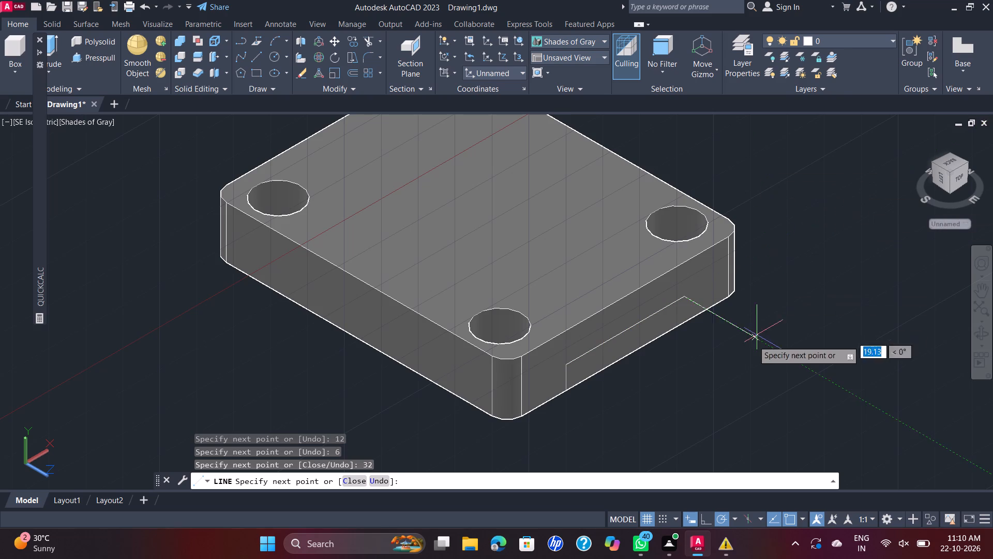
left_click(682, 321)
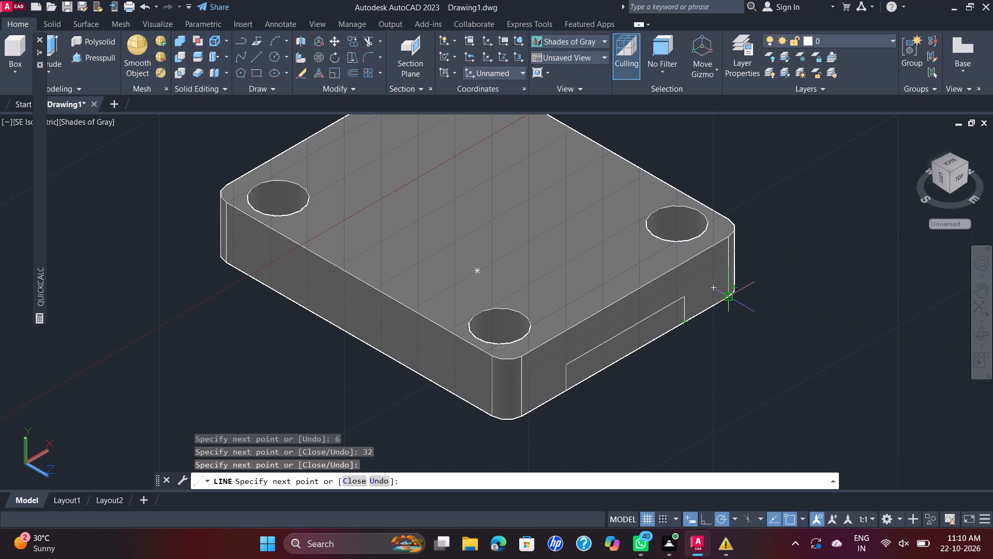
left_click(728, 299)
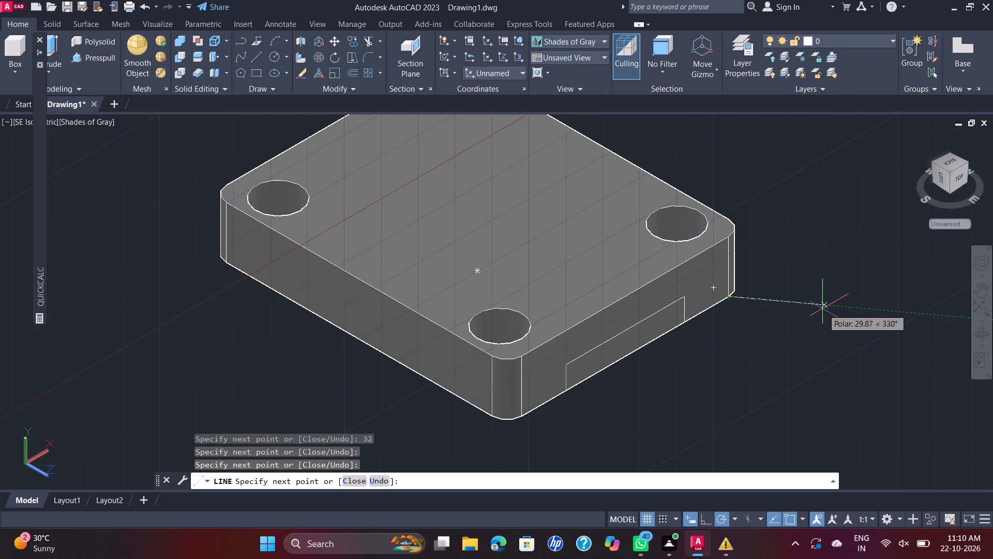
key("Escape")
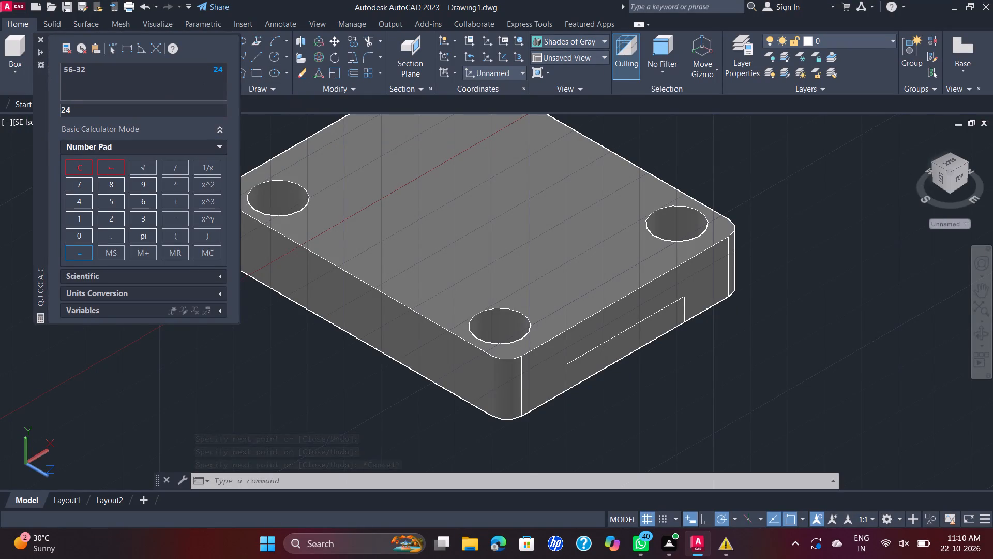
left_click(42, 40)
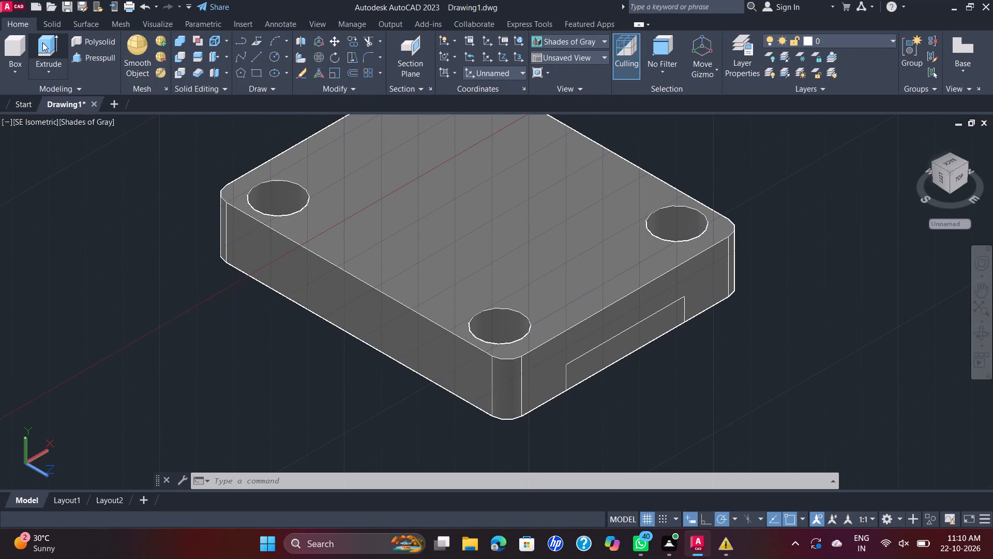
Presspull the 32 by 6 rectangular area on the side face through the full plate to cut a channel in its underside.
left_click(104, 61)
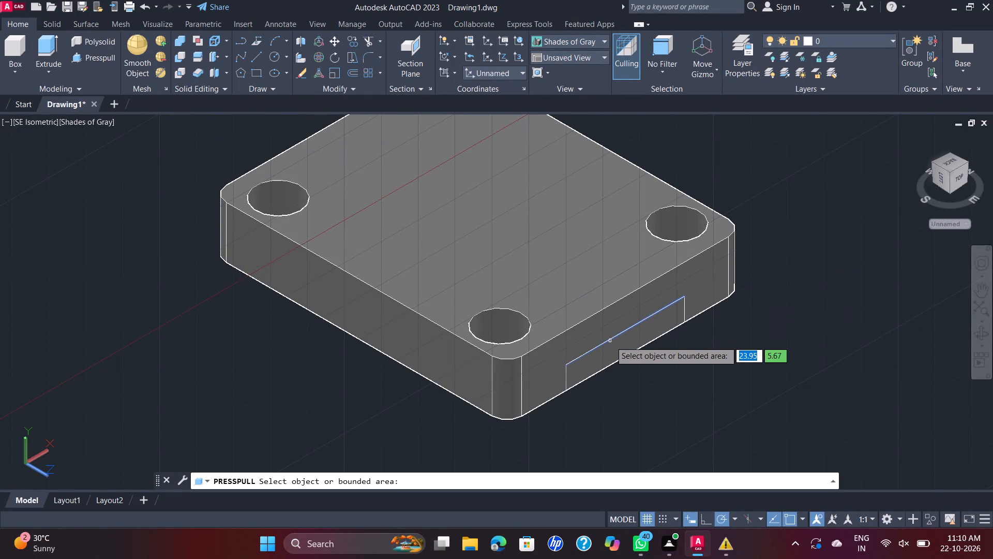
left_click(611, 345)
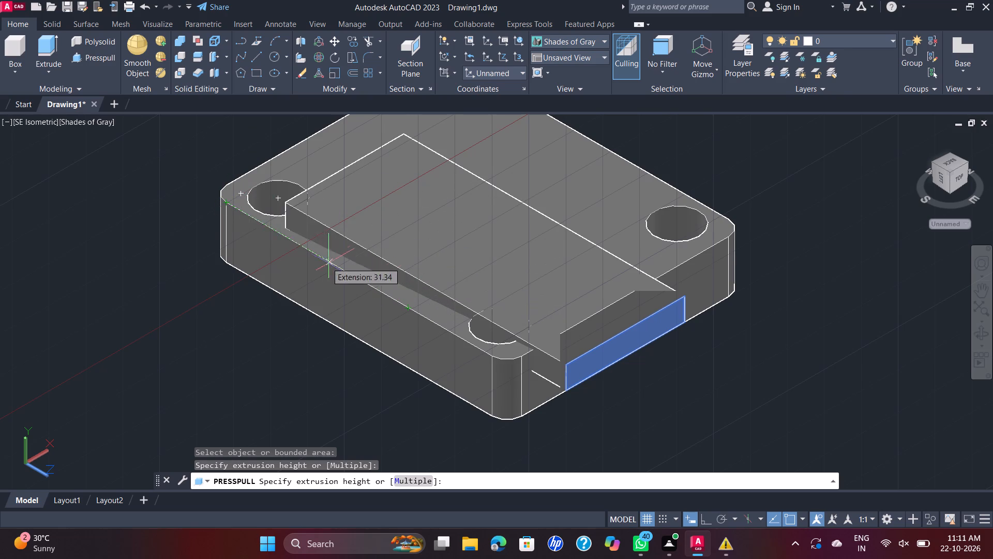
left_click(124, 181)
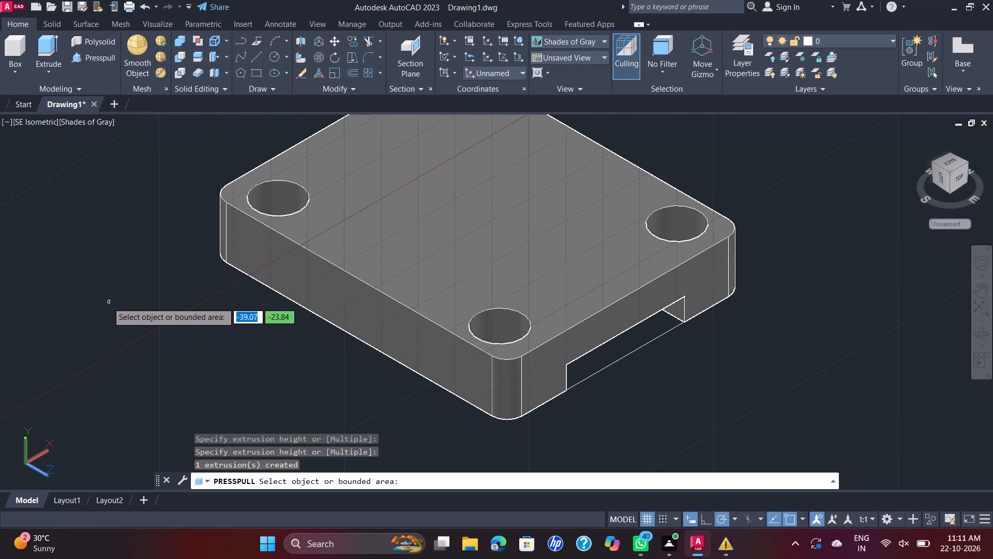
key("Escape")
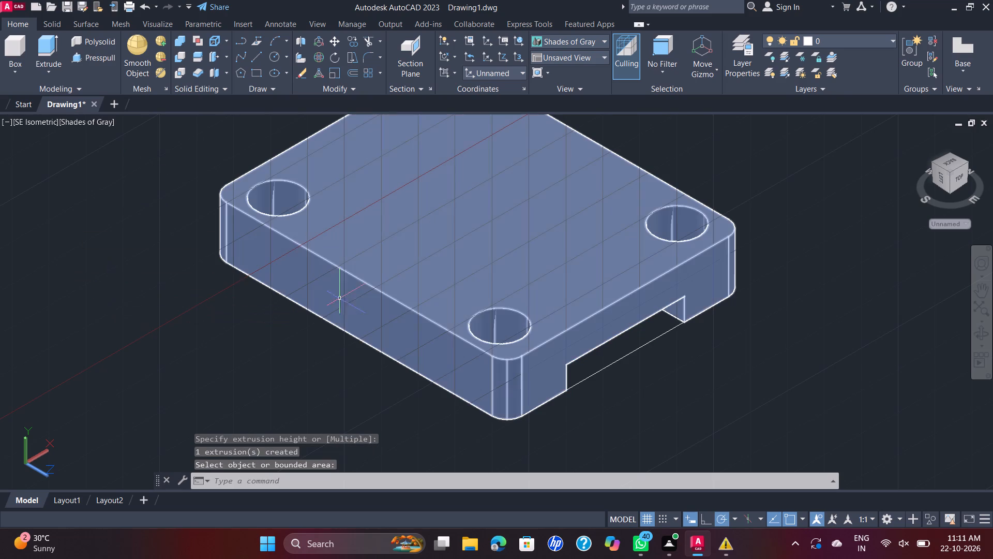
Examine the underside channel from below and restore the SE Isometric view.
scroll(579, 307, "down", 2)
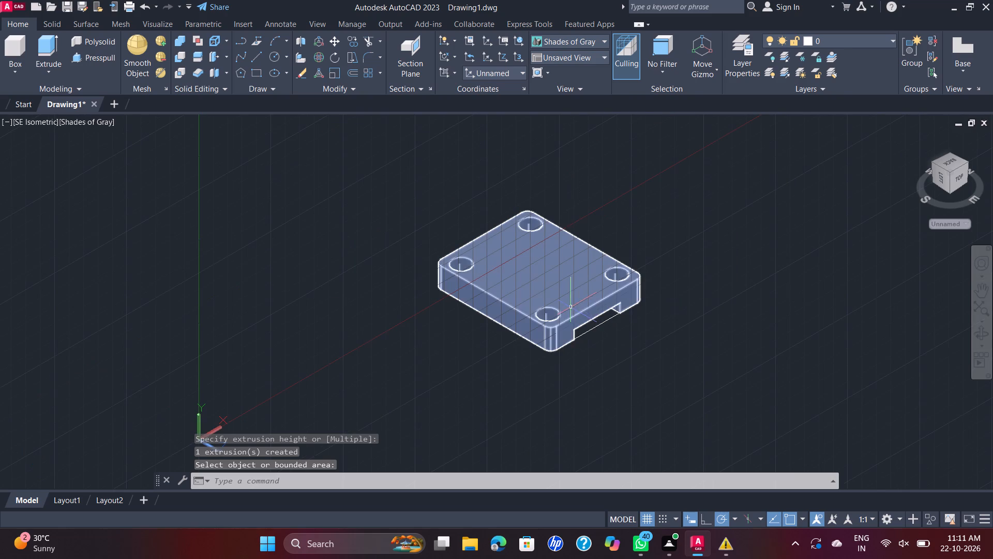
scroll(572, 307, "up", 1)
middle_click_drag(578, 306, 841, 245, "shift")
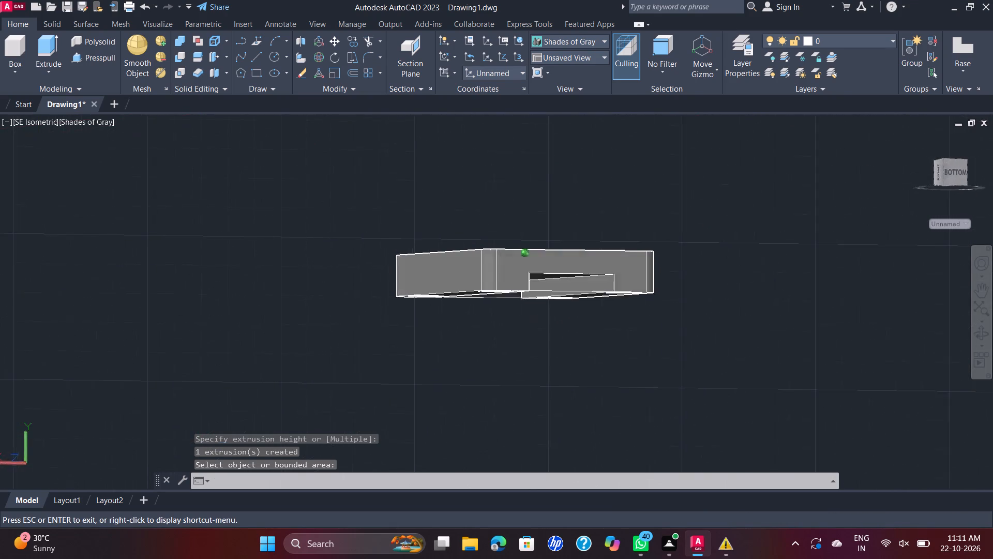
middle_click_drag(841, 245, 287, 242, "shift")
left_click(24, 123)
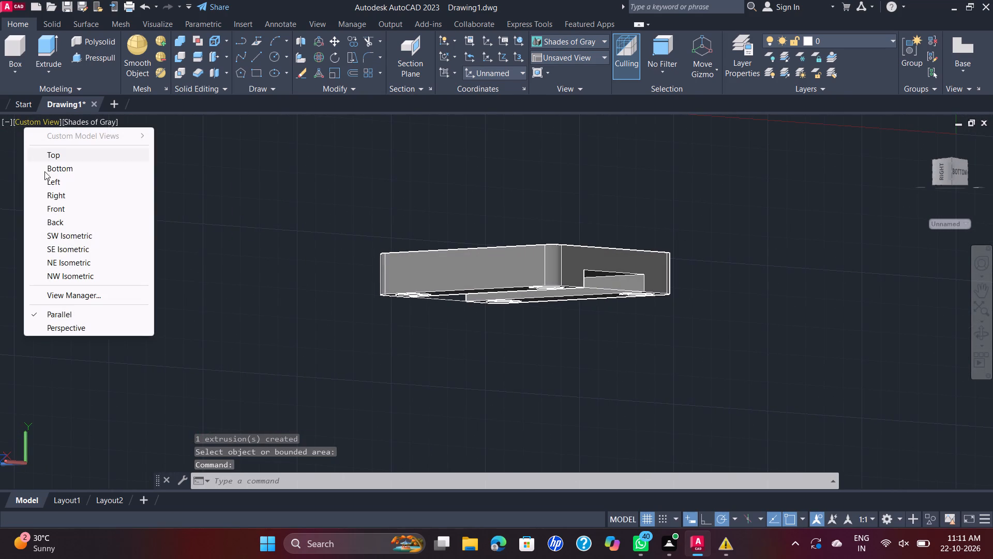
left_click(79, 248)
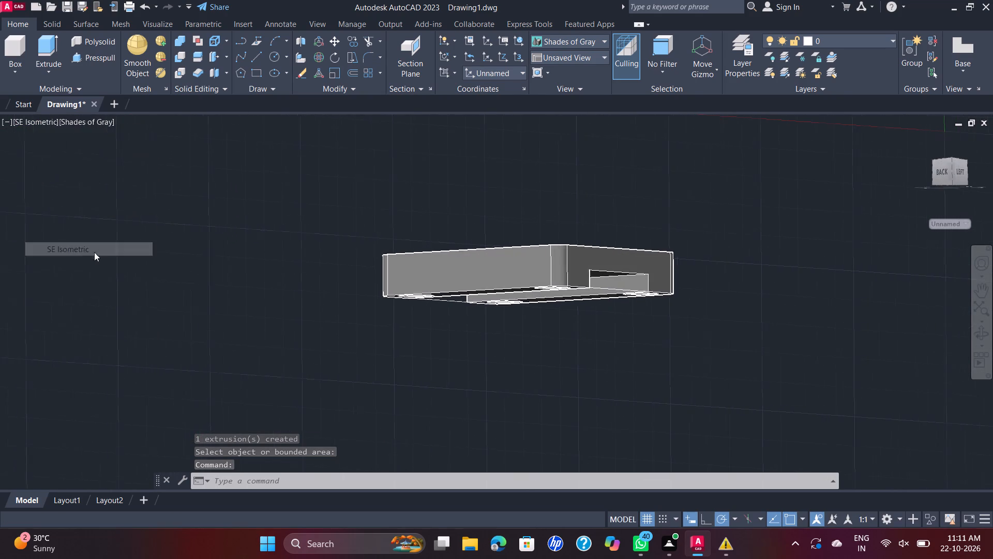
Draw a 36-long vertical line upward from the midpoint of the longer side's bottom edge.
scroll(688, 383, "up", 1)
scroll(687, 382, "down", 1)
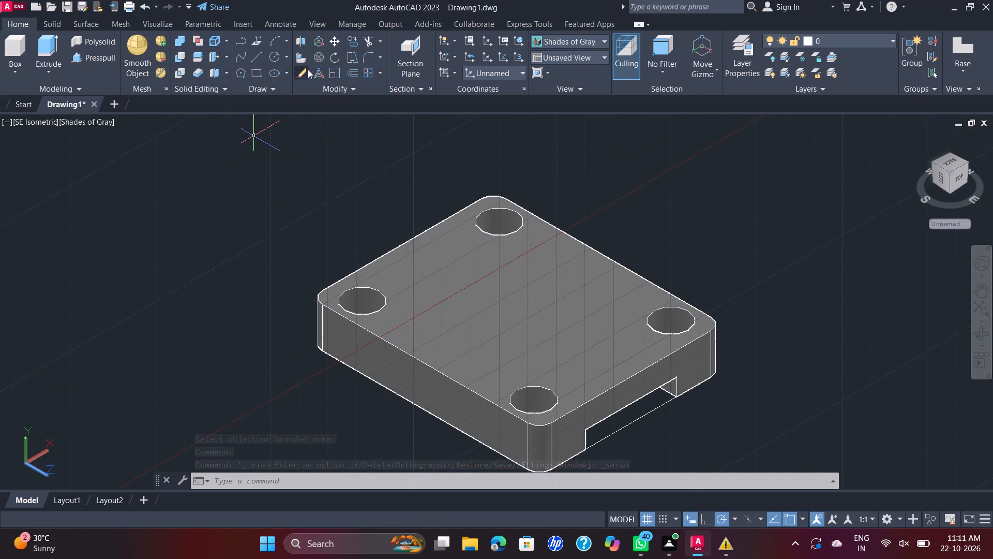
left_click(258, 55)
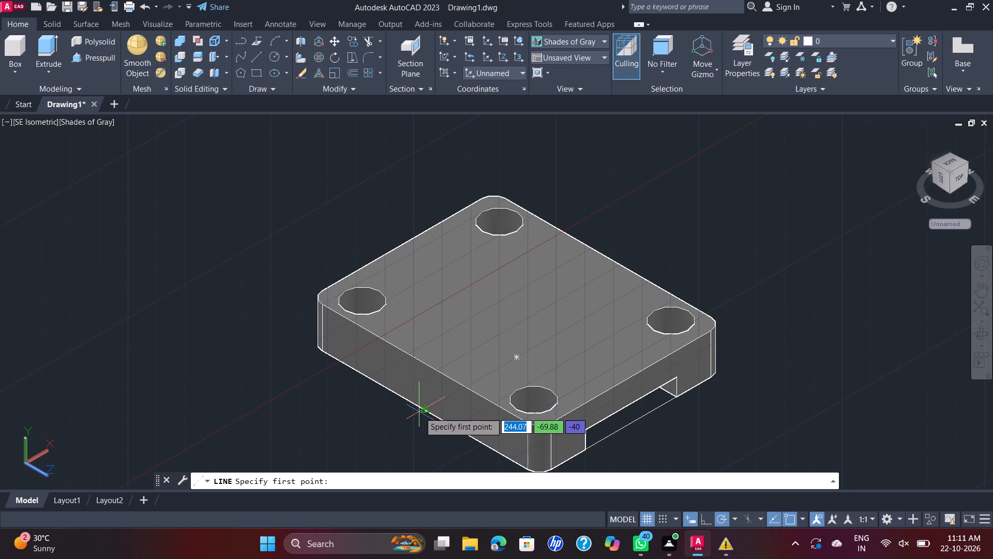
scroll(426, 410, "up", 3)
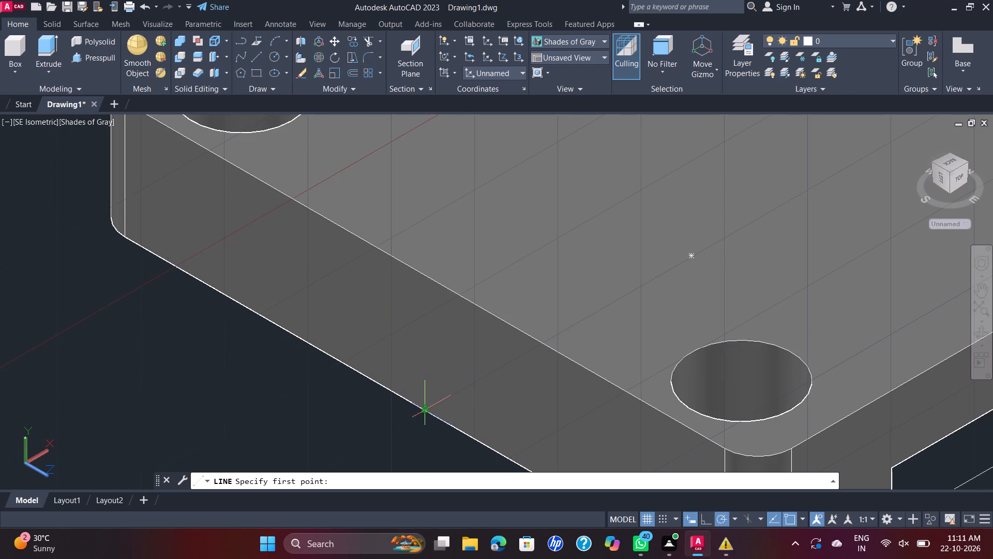
left_click(427, 409)
scroll(459, 237, "down", 4)
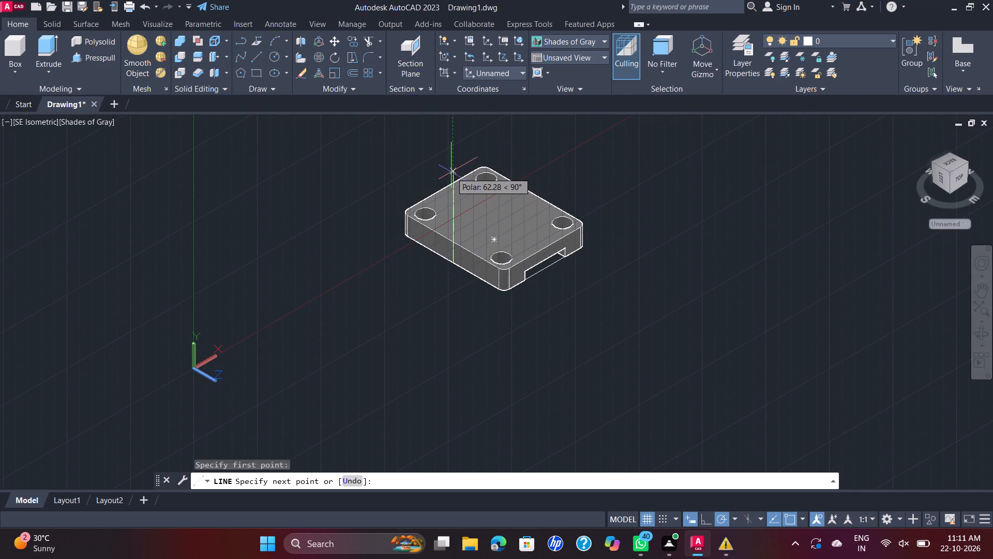
type("36")
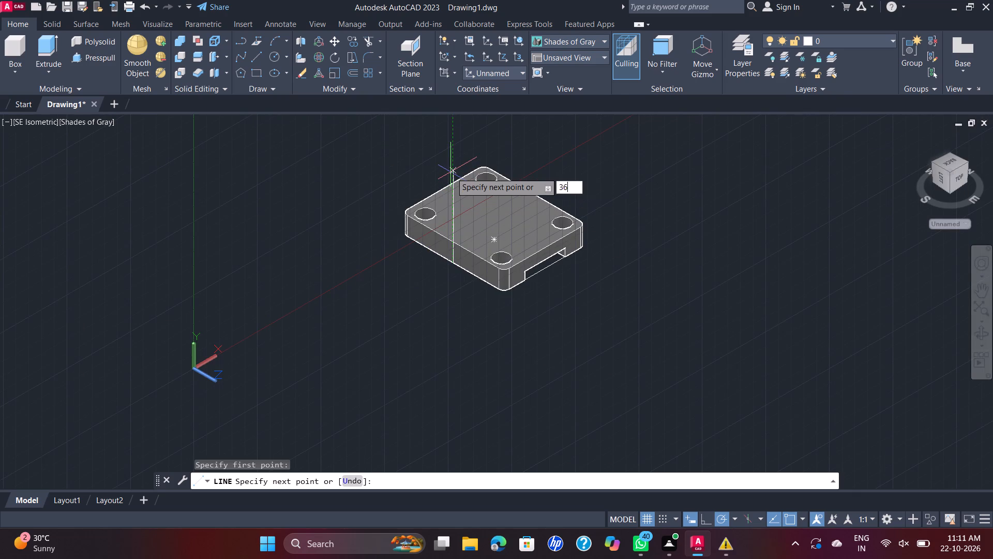
key("Return")
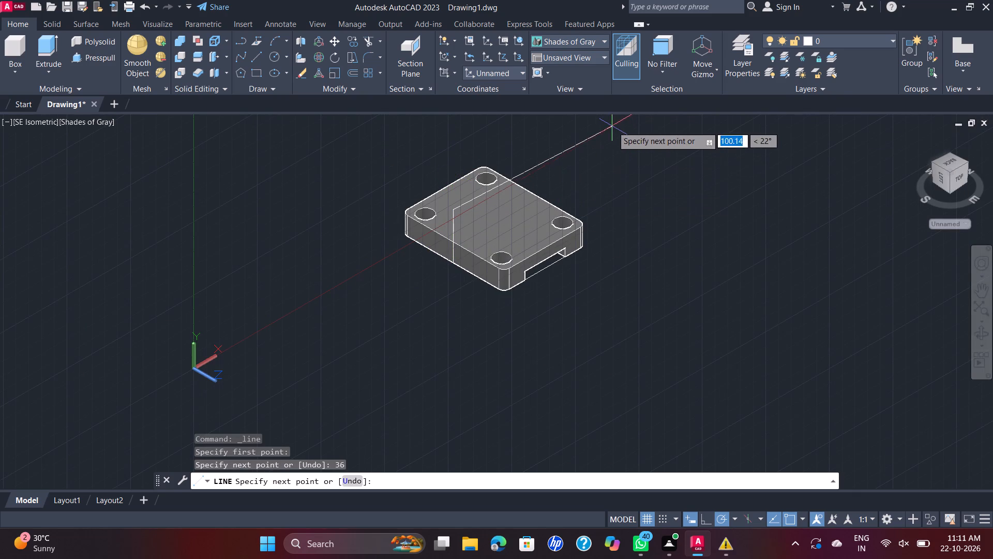
key("Escape")
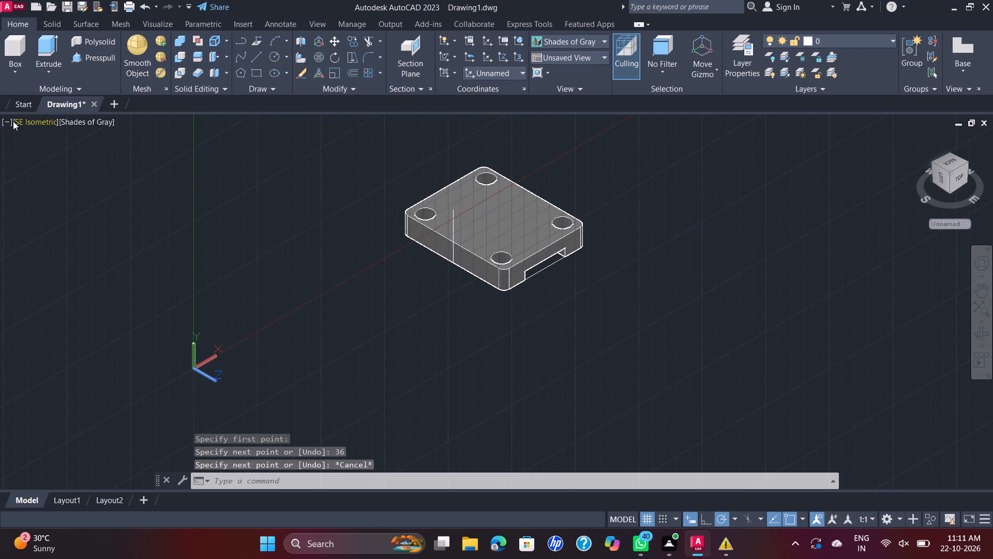
In the Front view, begin a circle centred on the upper end of the 36-long vertical line.
left_click(16, 121)
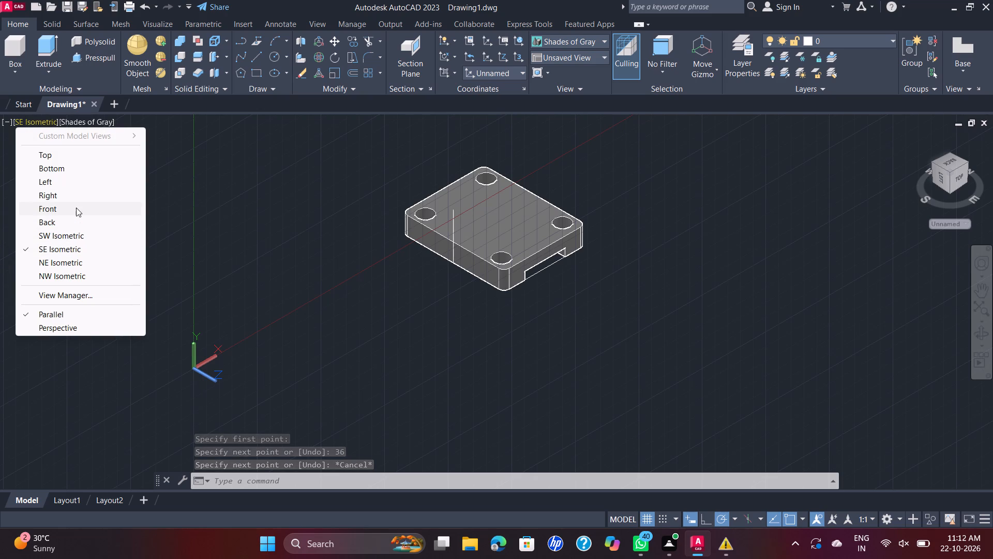
left_click(69, 196)
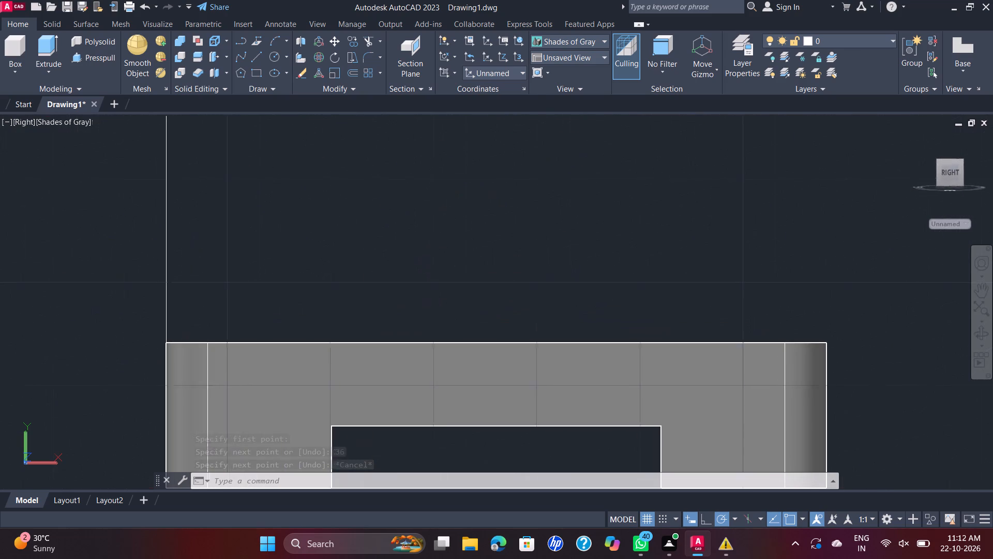
left_click(26, 124)
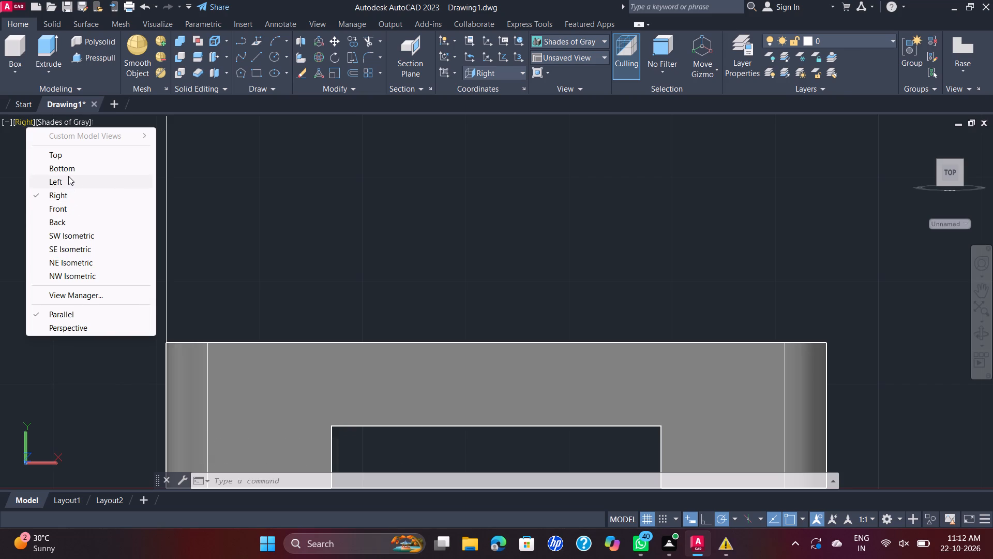
left_click(76, 206)
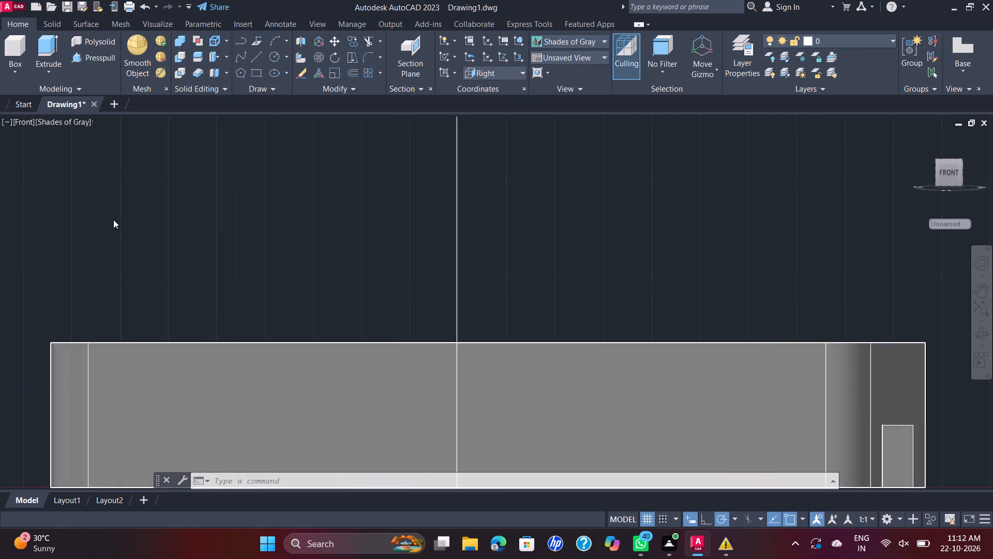
scroll(290, 259, "down", 3)
scroll(306, 236, "up", 1)
middle_click_drag(306, 236, 304, 253)
scroll(344, 229, "up", 1)
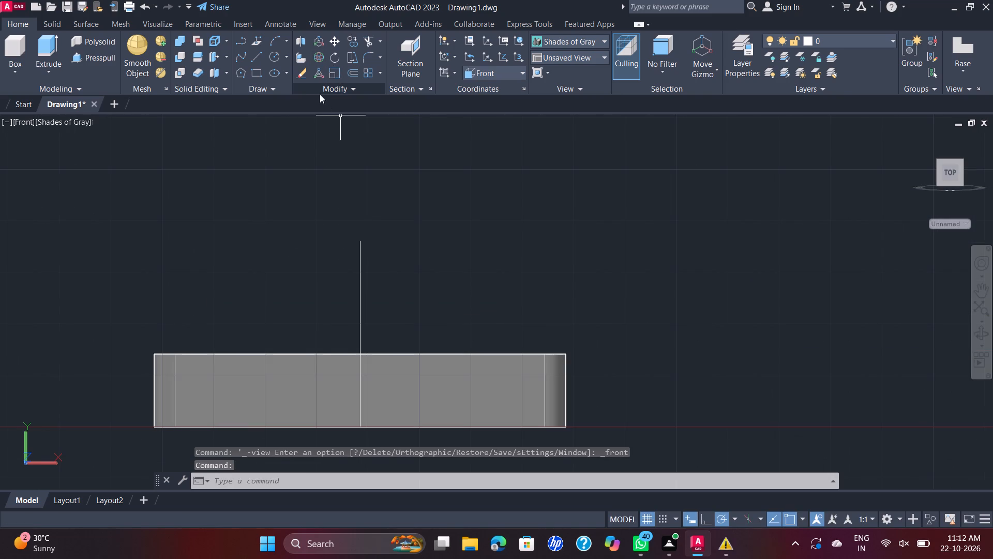
left_click(280, 54)
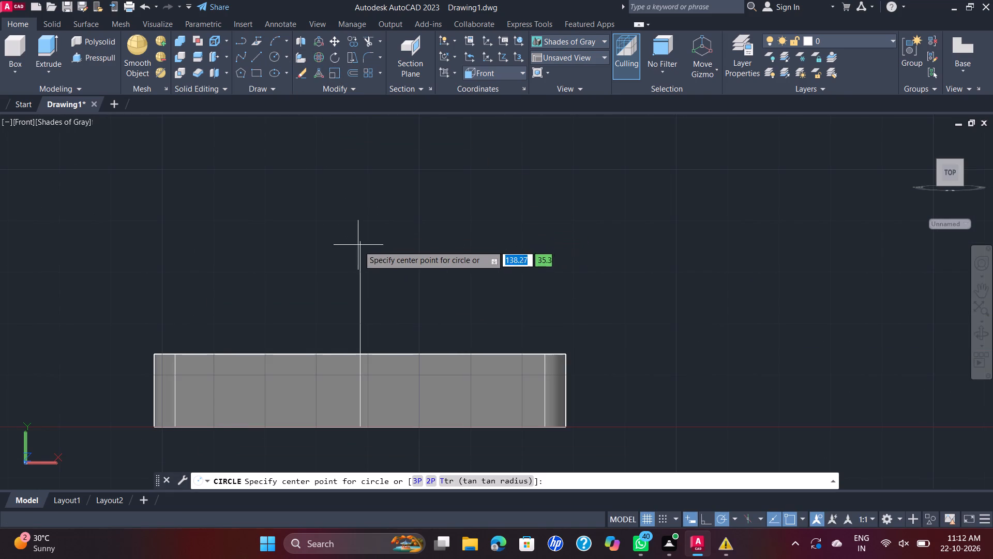
left_click(358, 245)
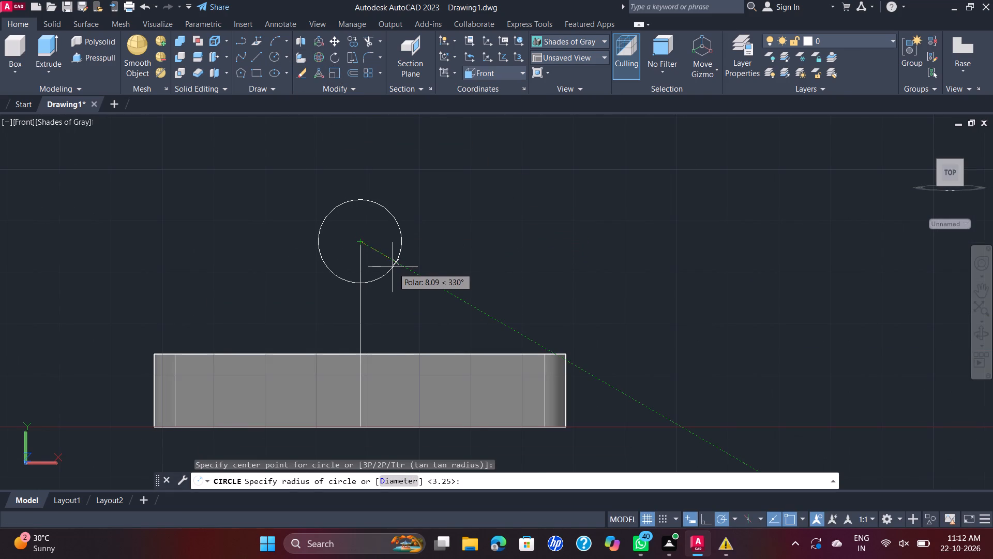
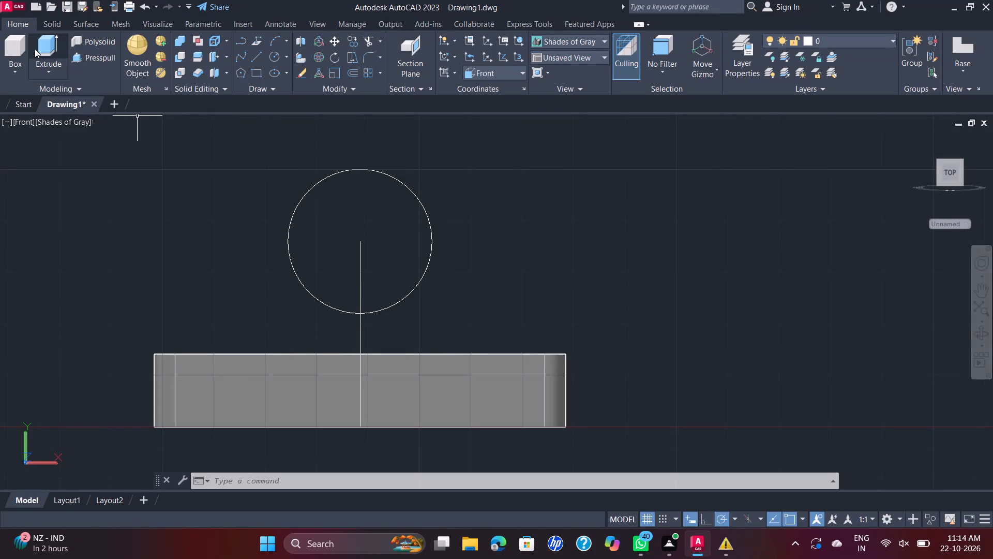
Begin a second circle concentric with the existing circle, centred on the upper end of the 36-long vertical line.
left_click(273, 64)
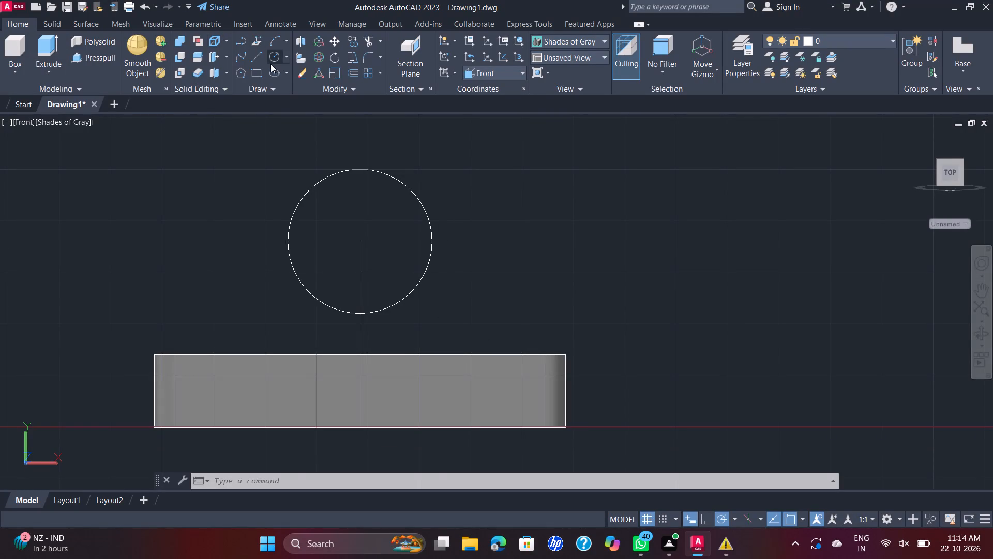
left_click(358, 244)
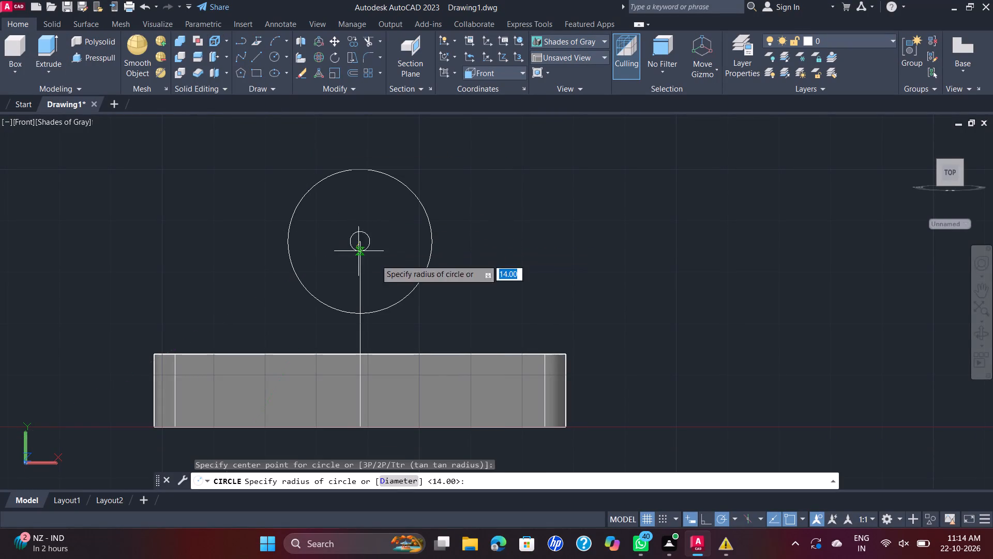
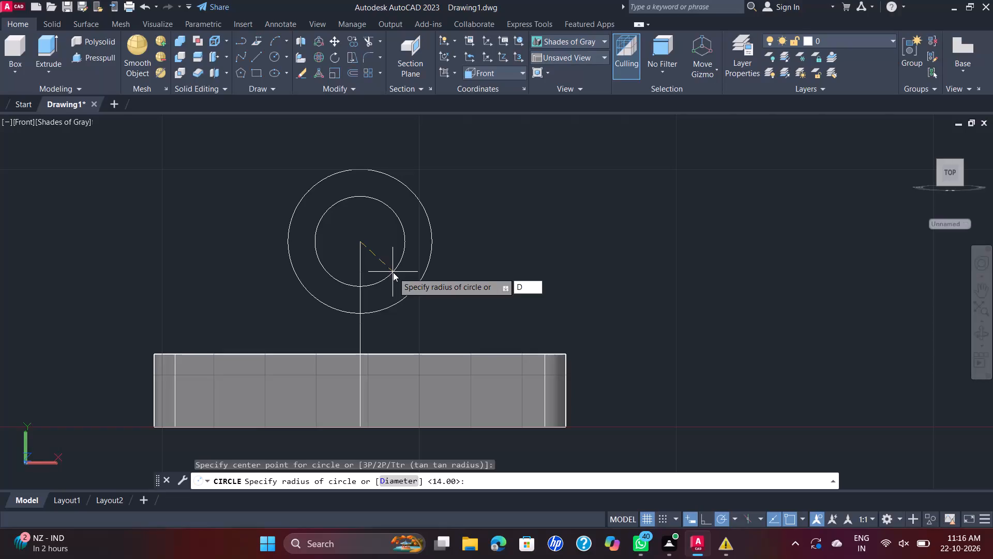
Complete the concentric circle at the upper end of the vertical line with a diameter of 32.
key("Return")
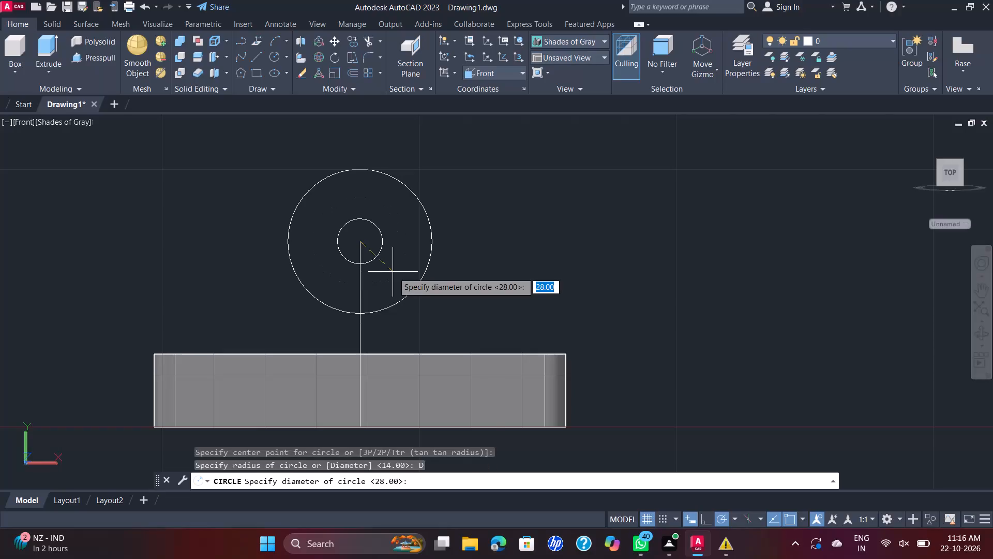
type("32")
key("Return")
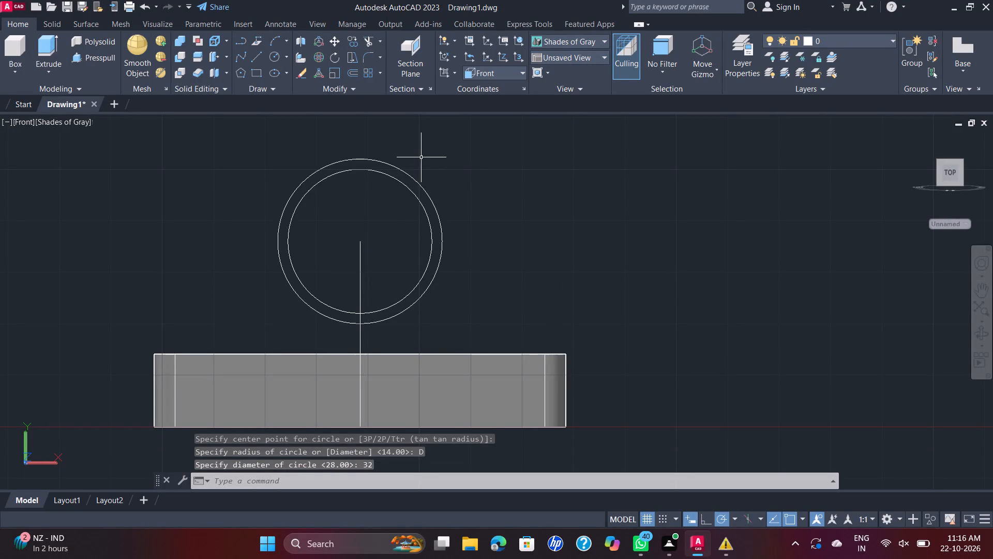
Select the inner of the two concentric circles above the base.
left_click(388, 174)
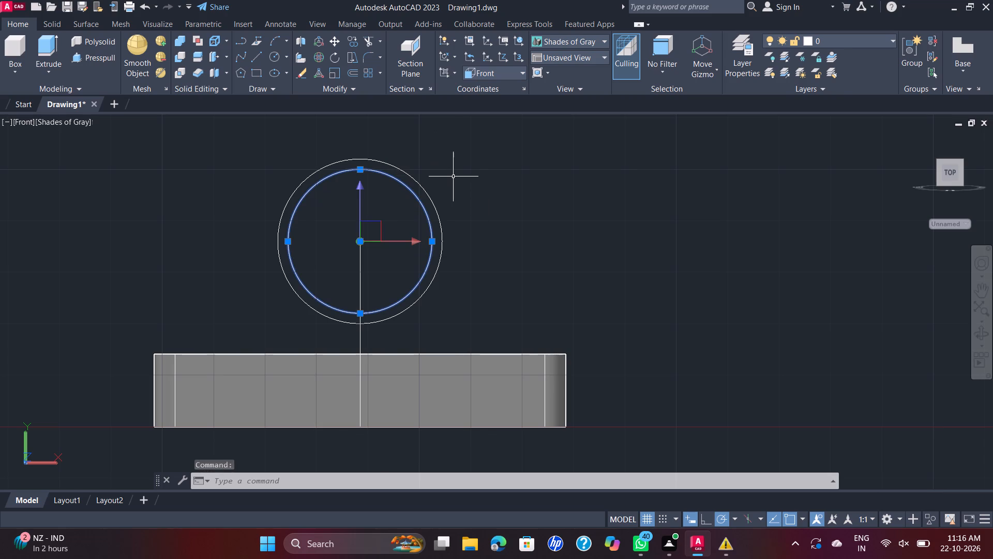
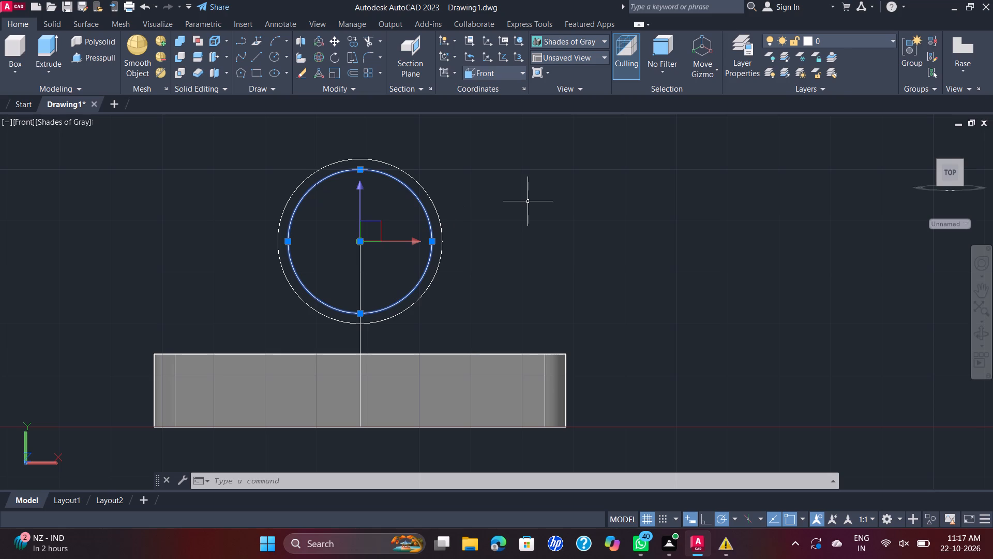
Delete the selected inner circle above the base.
key("Delete")
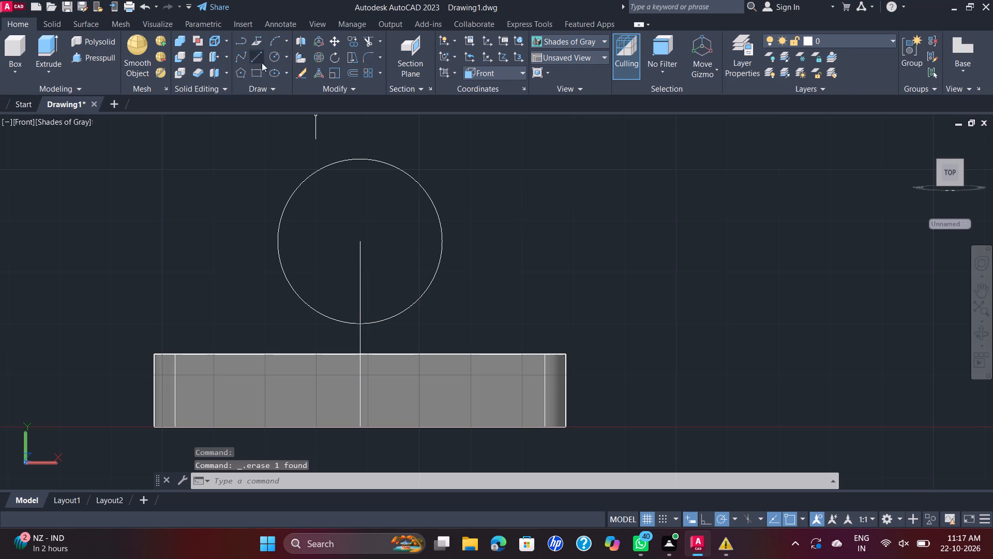
Draw an 18-diameter circle centred on the upper end of the vertical line, inside the remaining circle.
left_click(281, 55)
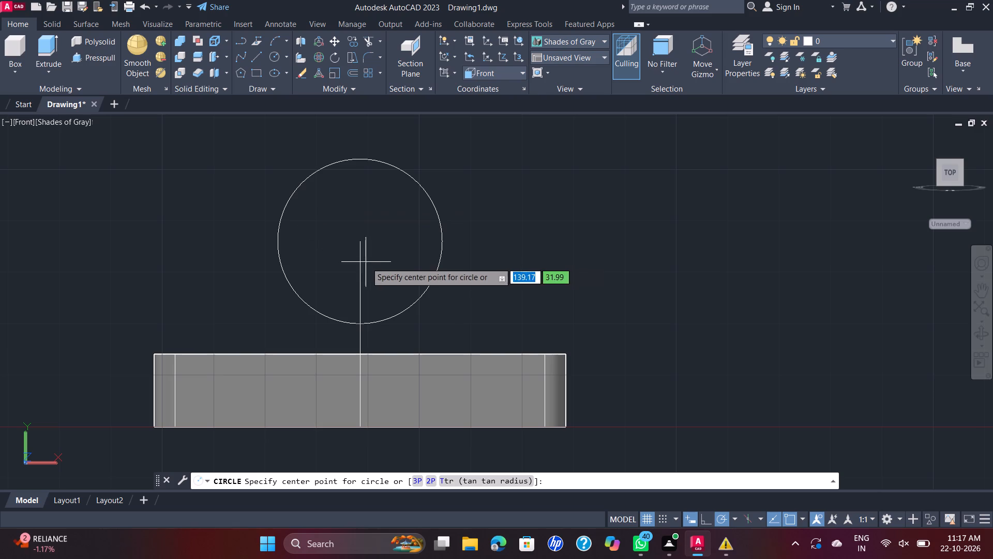
left_click(360, 243)
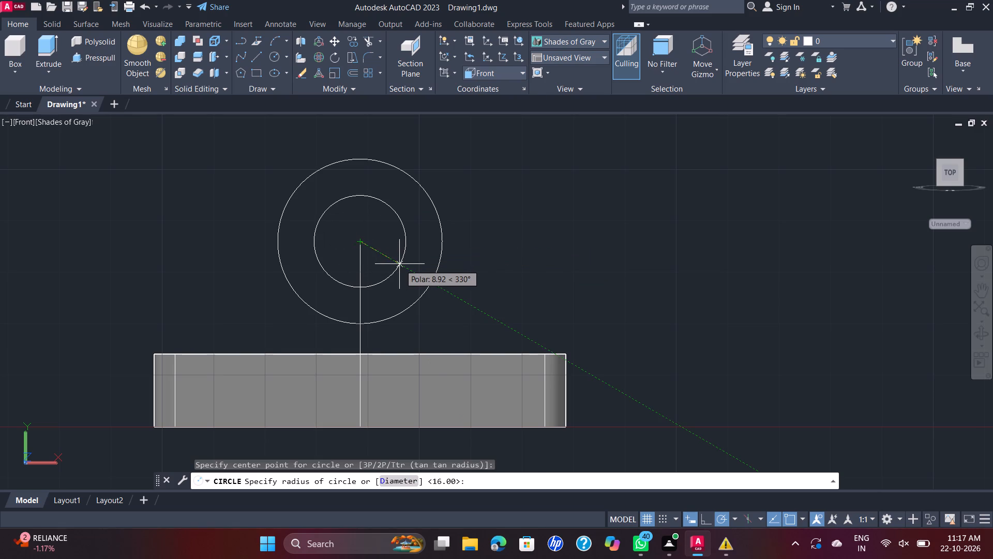
key("d")
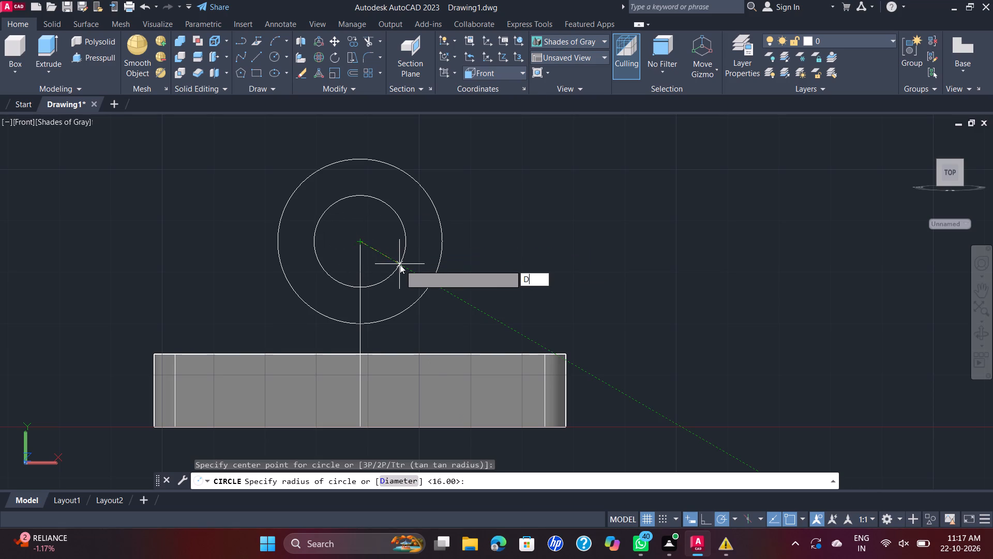
key("Return")
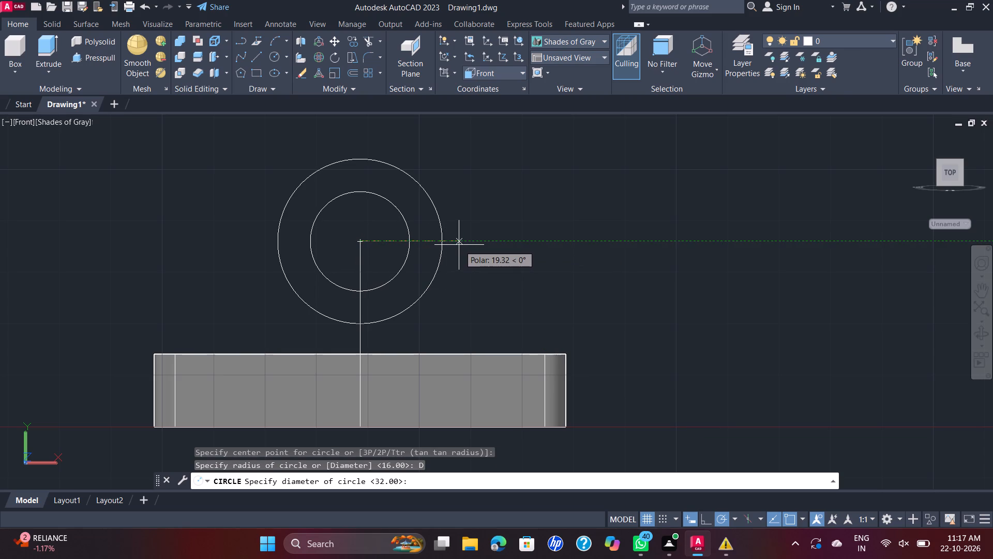
type("18")
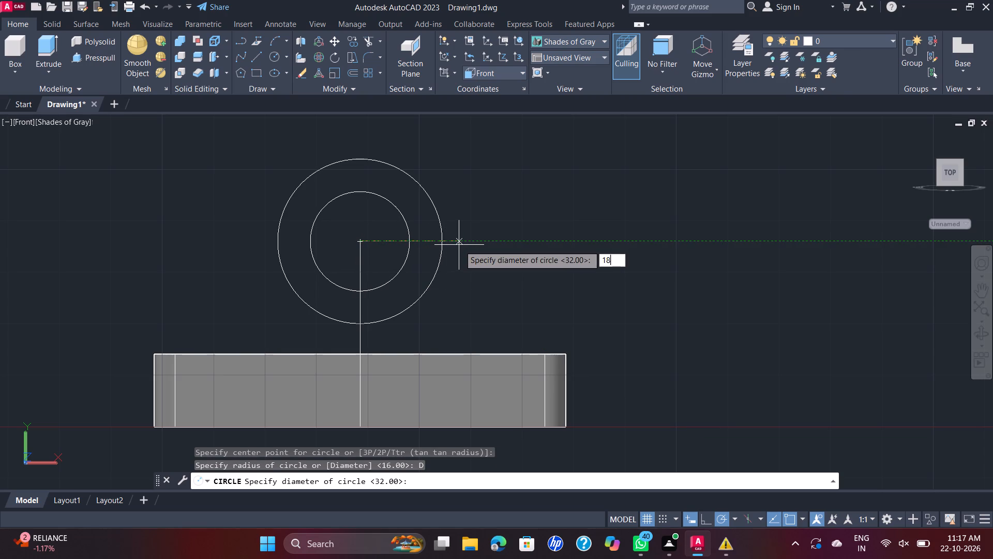
key("Return")
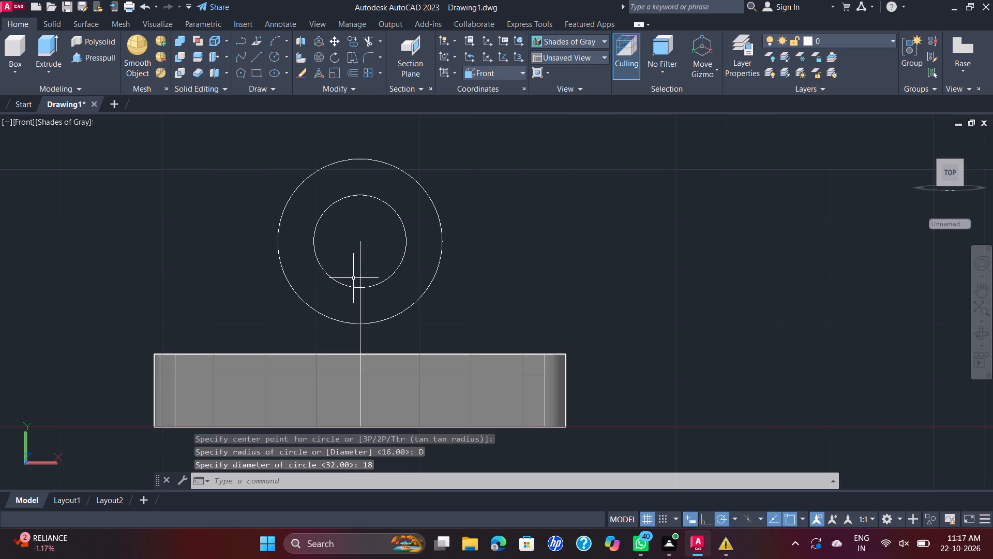
Show the model in the SE Isometric view with the 2D Wireframe visual style.
scroll(352, 278, "up", 1)
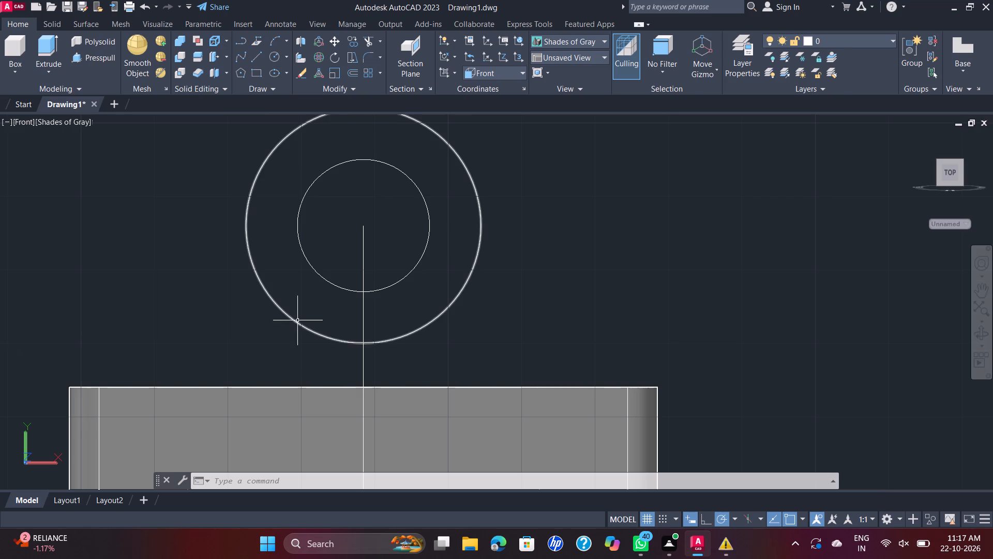
left_click(21, 123)
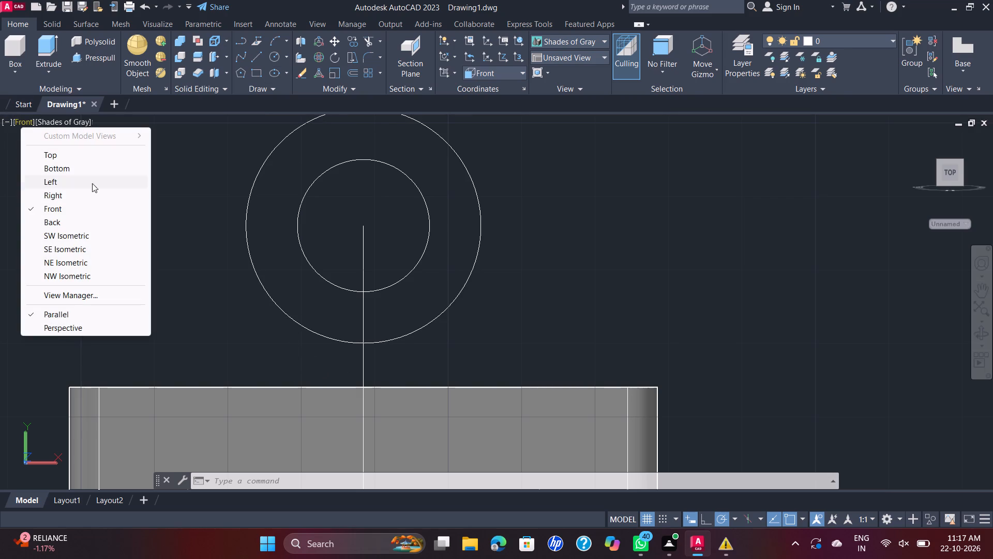
left_click(85, 250)
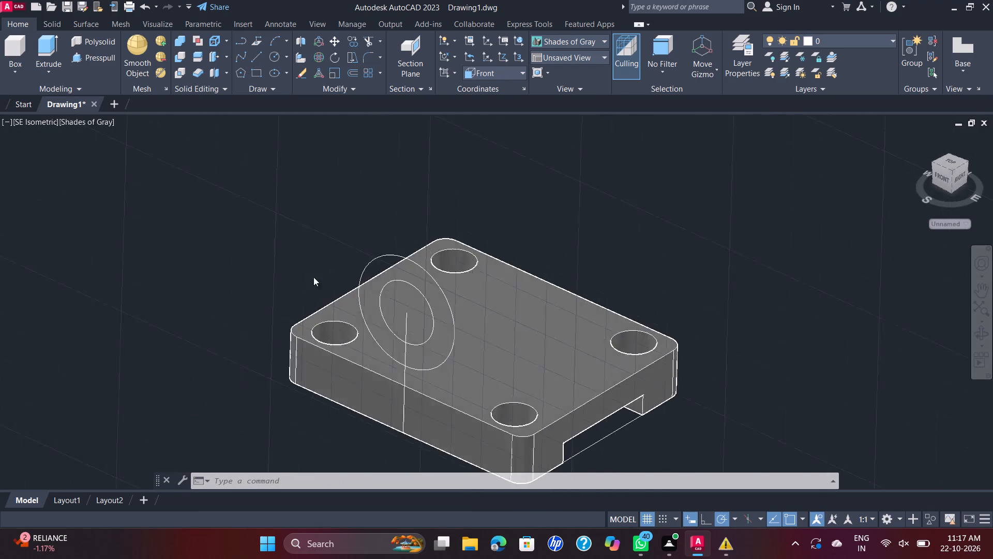
scroll(528, 408, "up", 2)
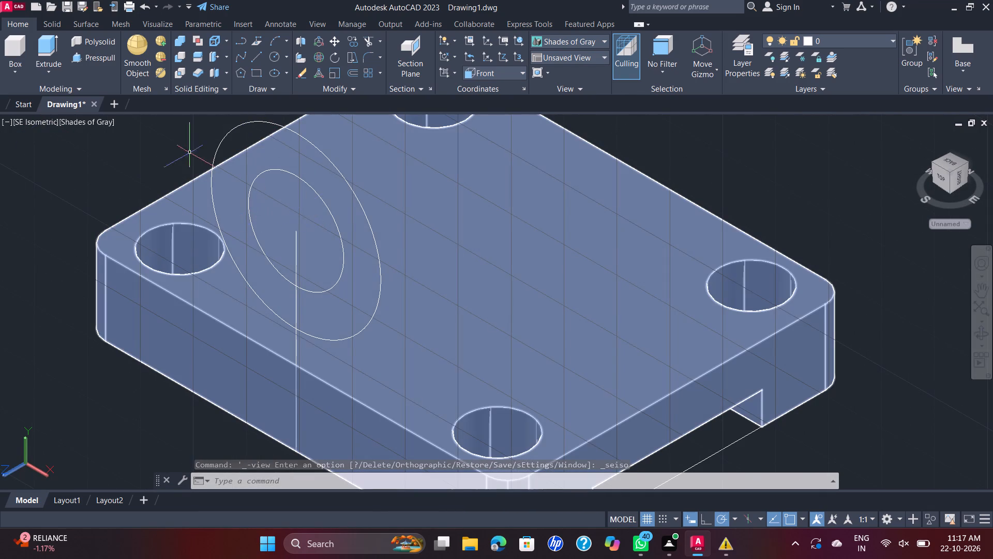
left_click(86, 122)
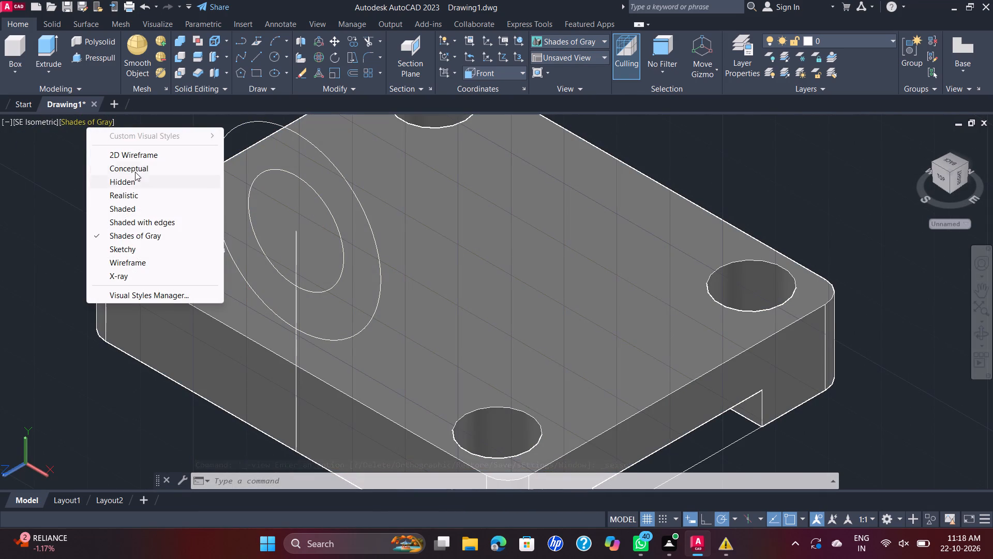
left_click(141, 156)
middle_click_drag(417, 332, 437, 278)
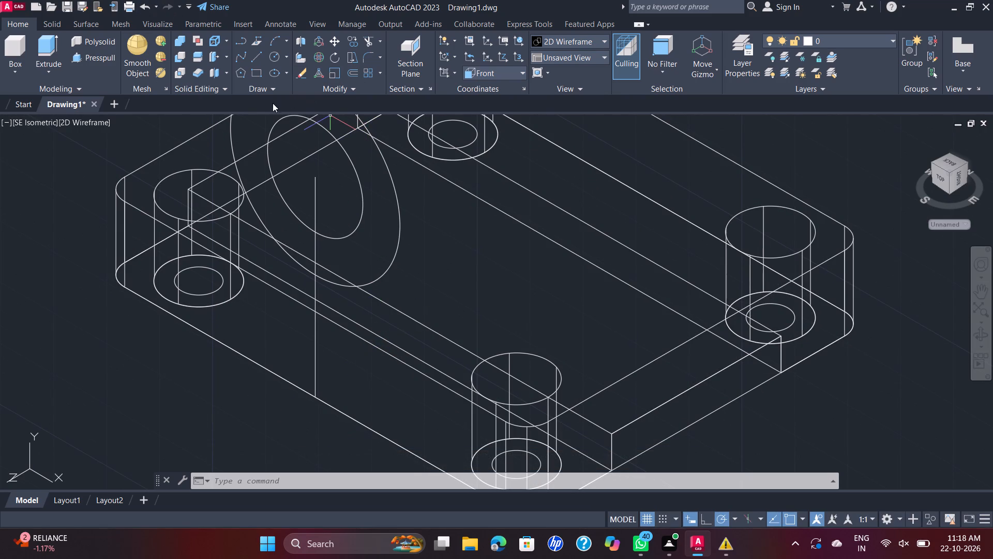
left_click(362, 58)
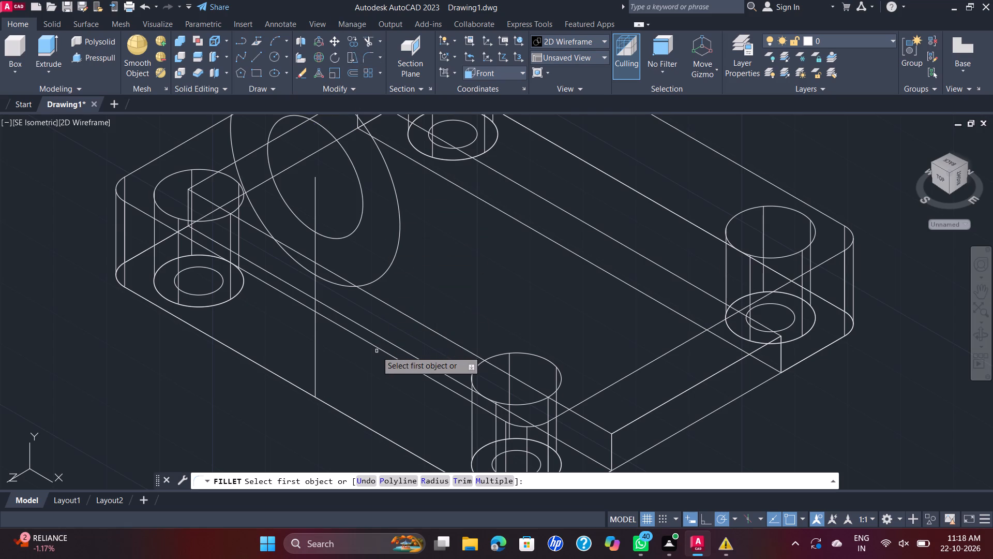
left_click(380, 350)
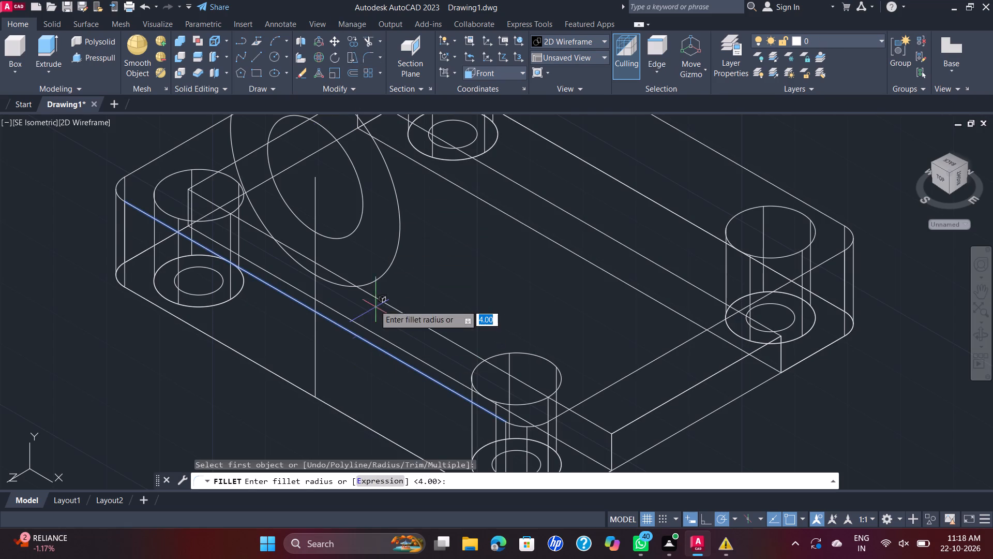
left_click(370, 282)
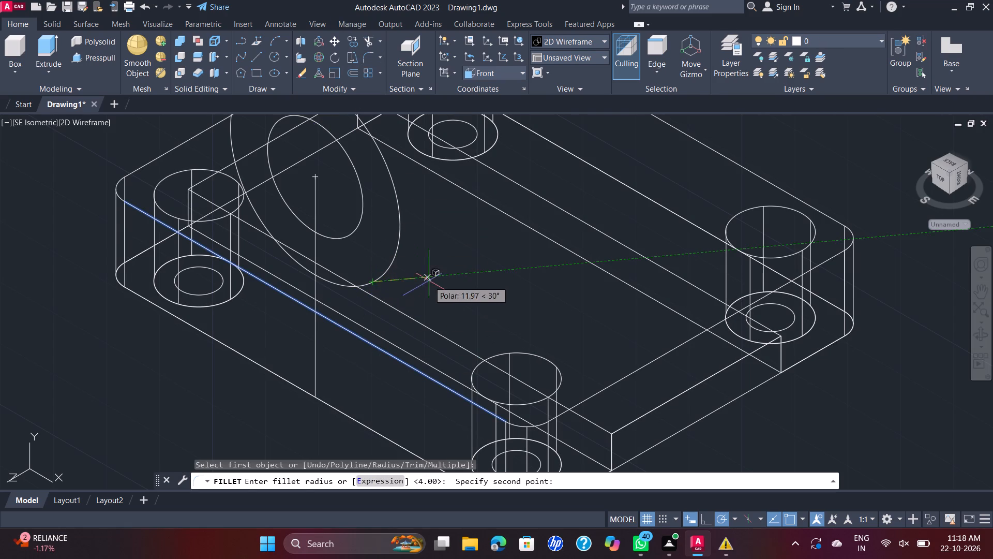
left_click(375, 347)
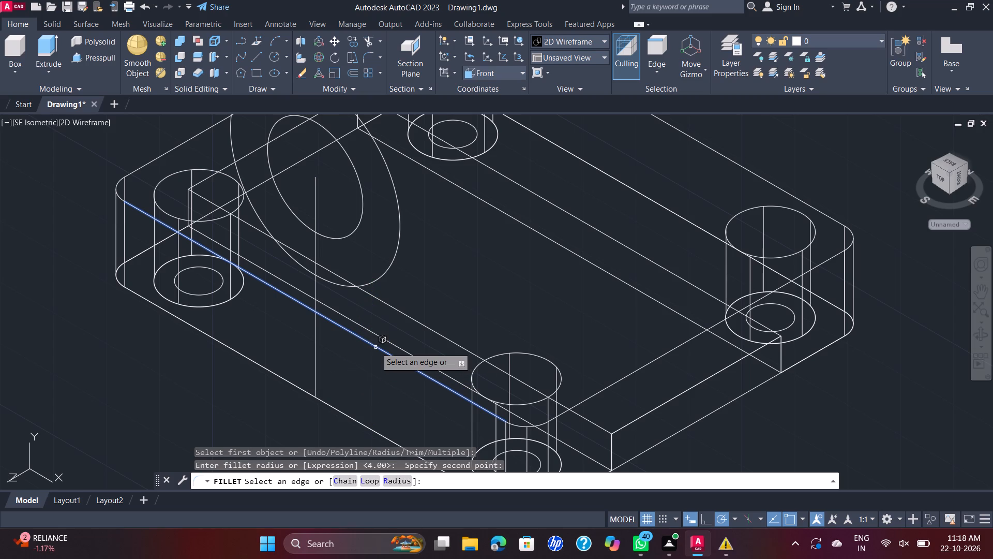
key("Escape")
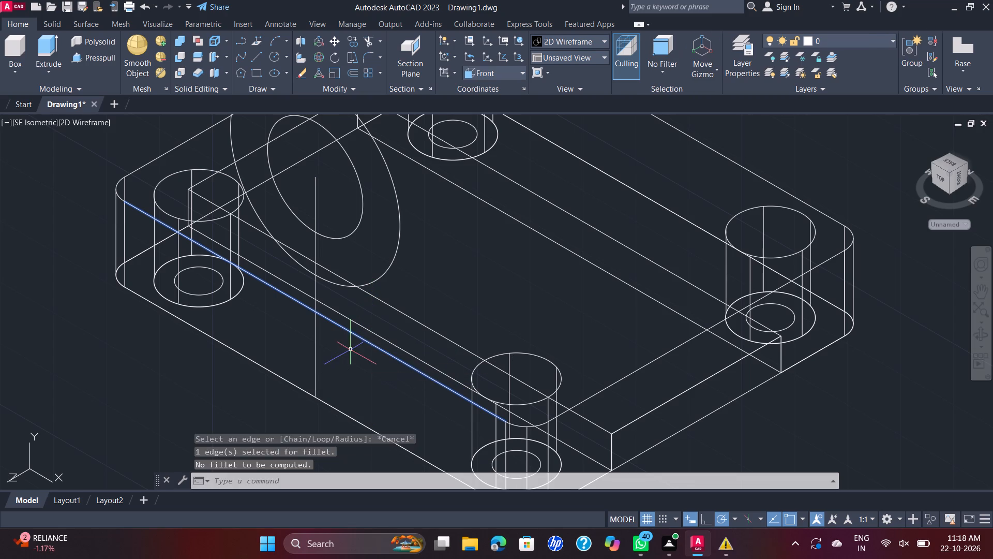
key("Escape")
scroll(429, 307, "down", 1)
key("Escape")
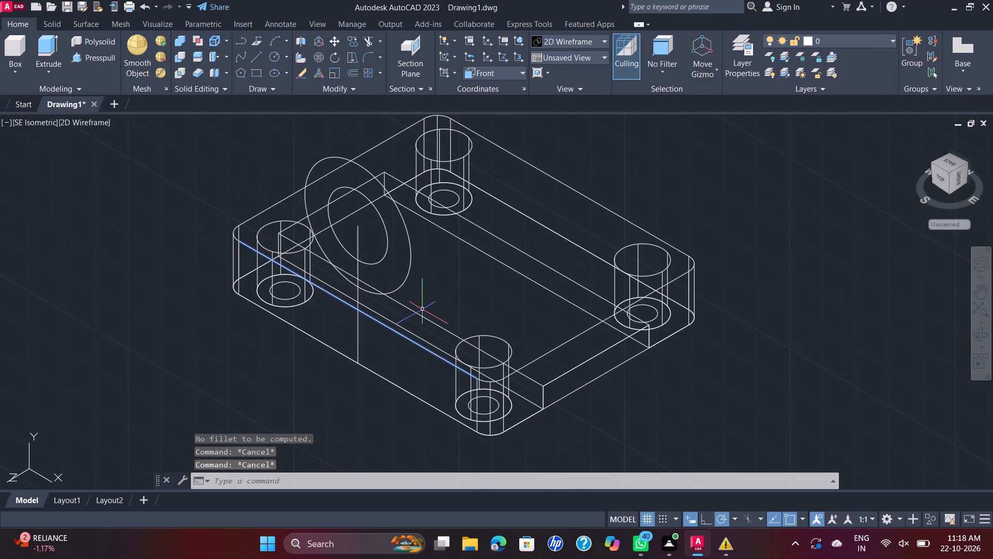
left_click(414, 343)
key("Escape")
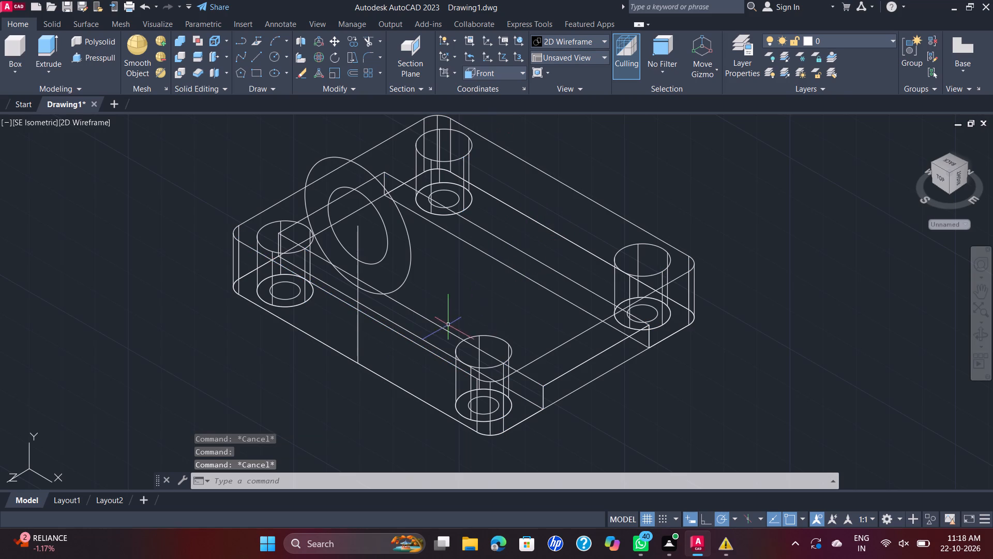
Explode the whole model, with the base solid, circles and vertical line all selected.
scroll(463, 331, "down", 1)
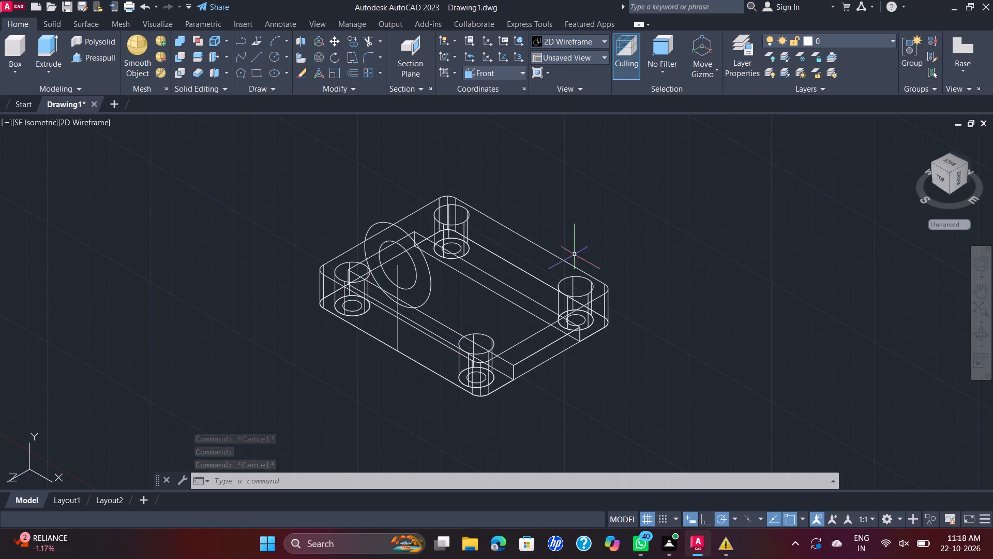
left_click(626, 222)
left_click(334, 378)
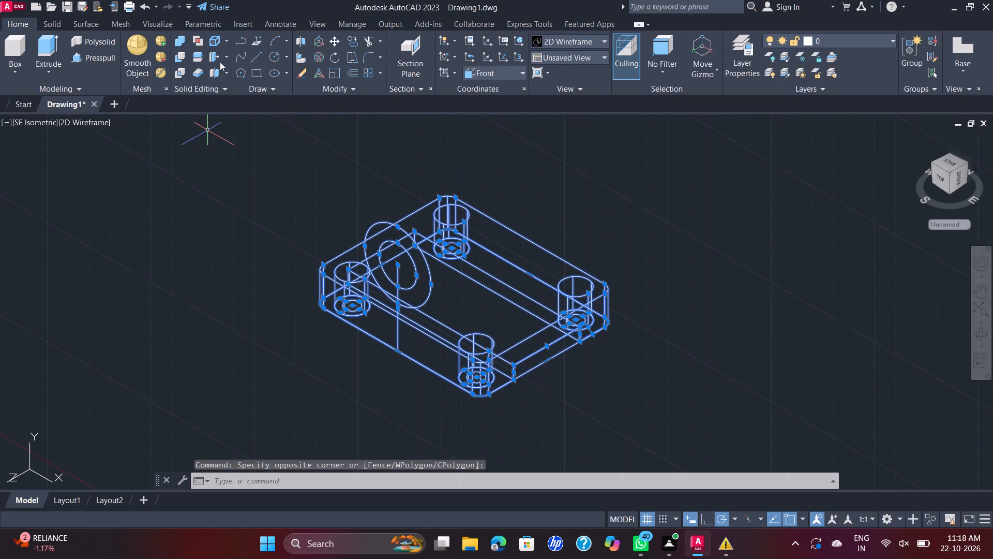
left_click(355, 91)
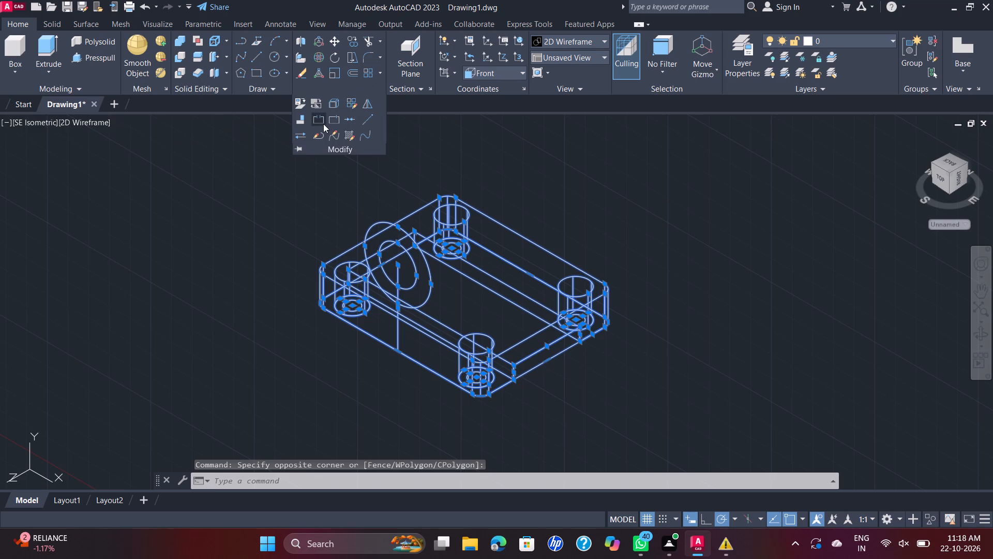
left_click(336, 109)
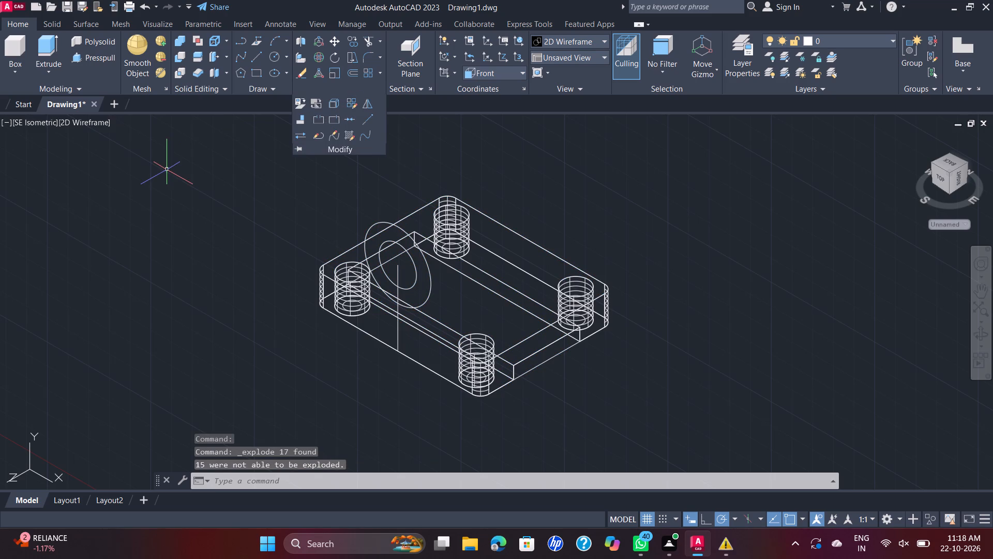
Set the visual style to Shades of Gray.
left_click(42, 127)
left_click(42, 127)
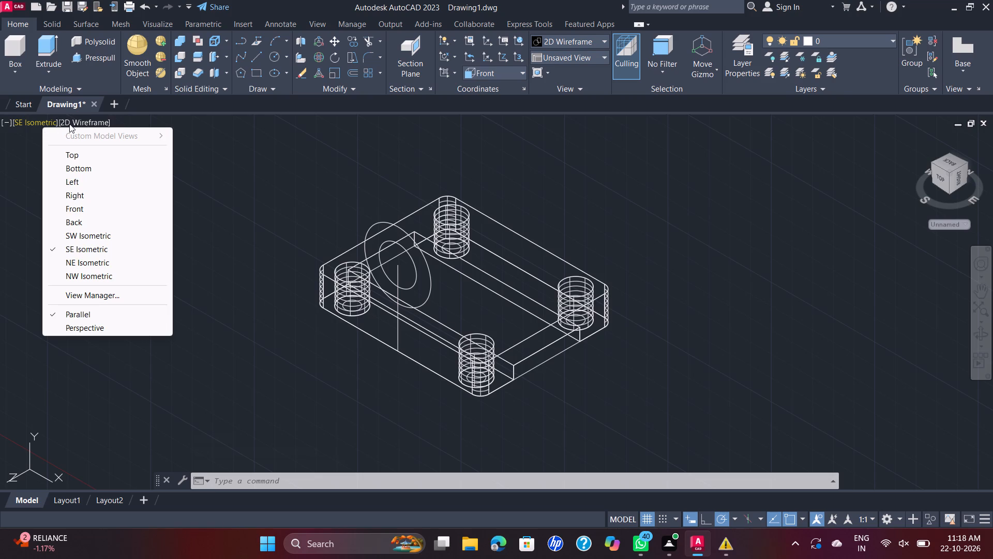
left_click(74, 123)
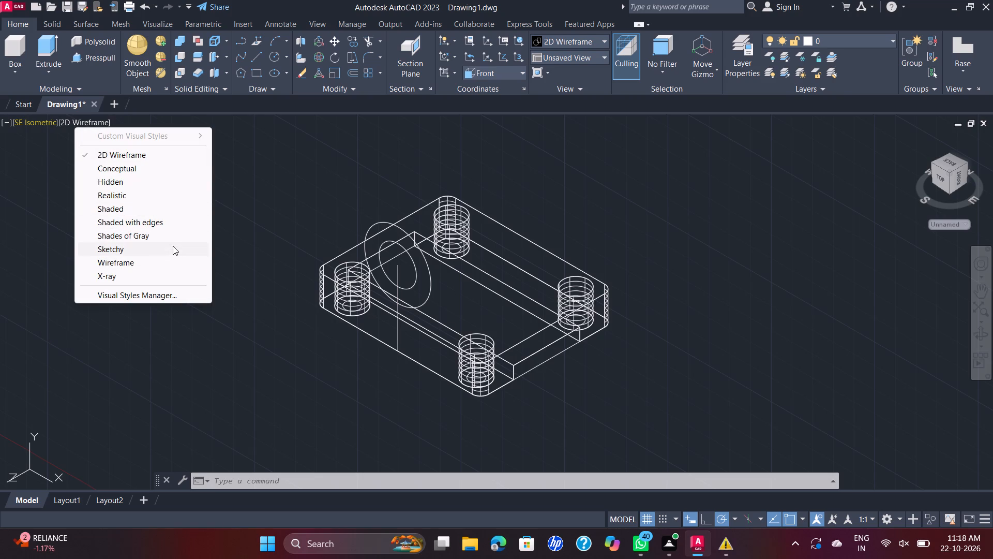
left_click(170, 239)
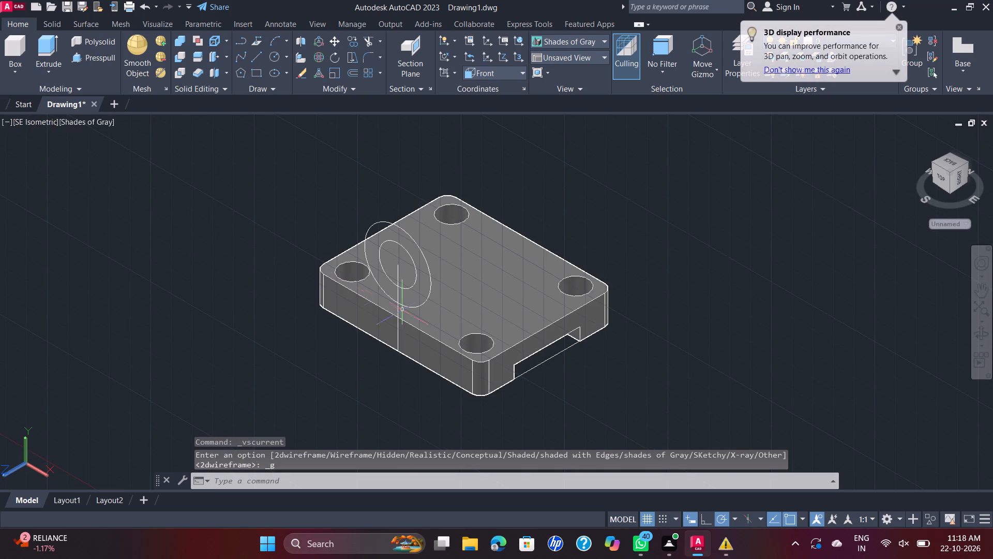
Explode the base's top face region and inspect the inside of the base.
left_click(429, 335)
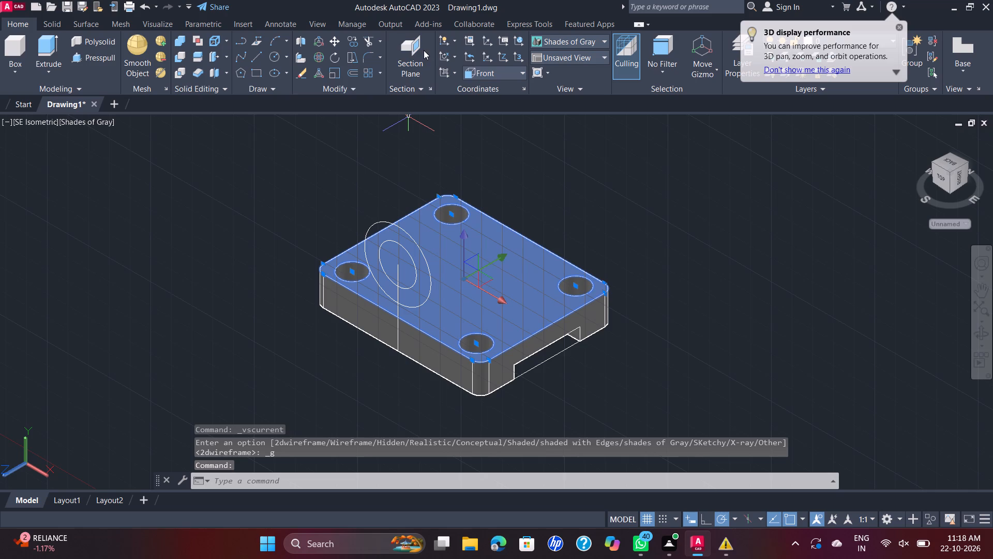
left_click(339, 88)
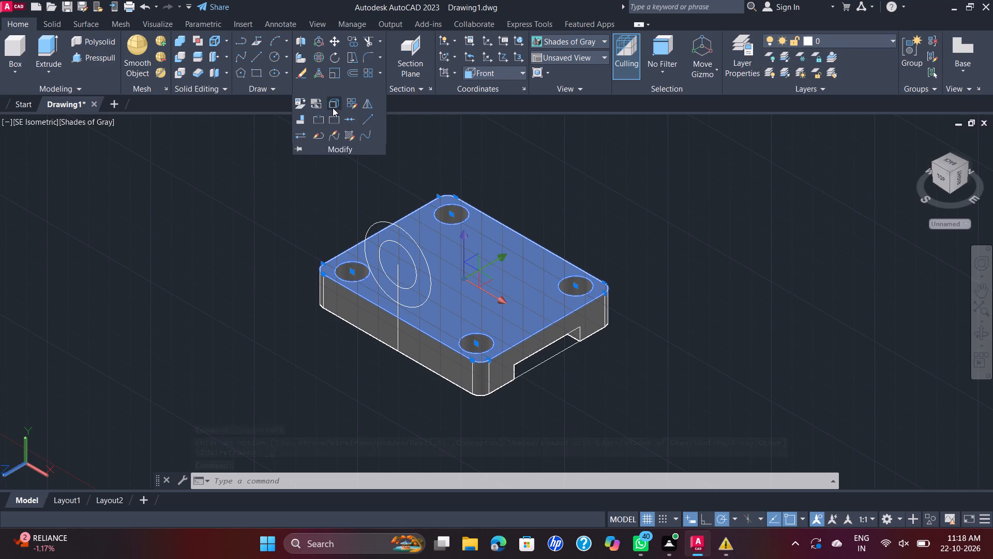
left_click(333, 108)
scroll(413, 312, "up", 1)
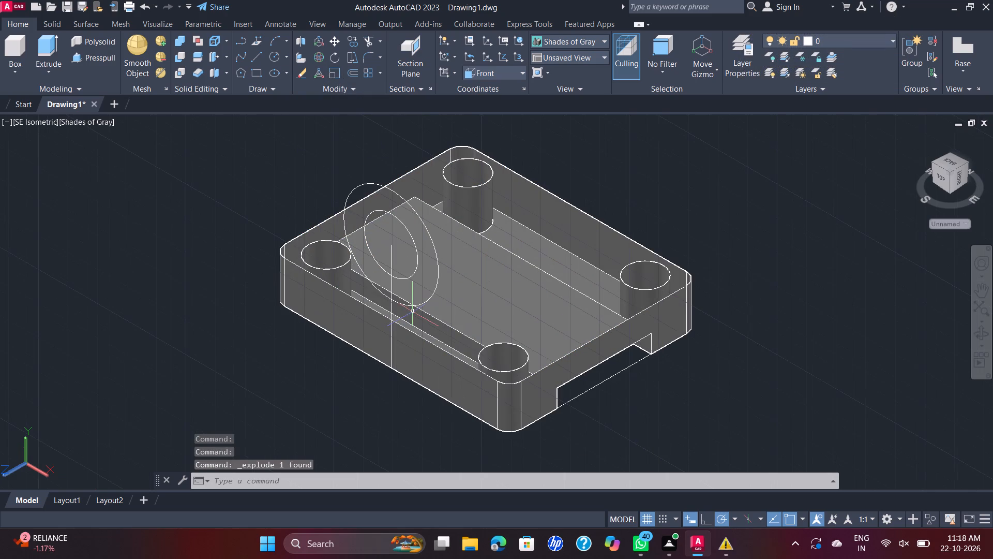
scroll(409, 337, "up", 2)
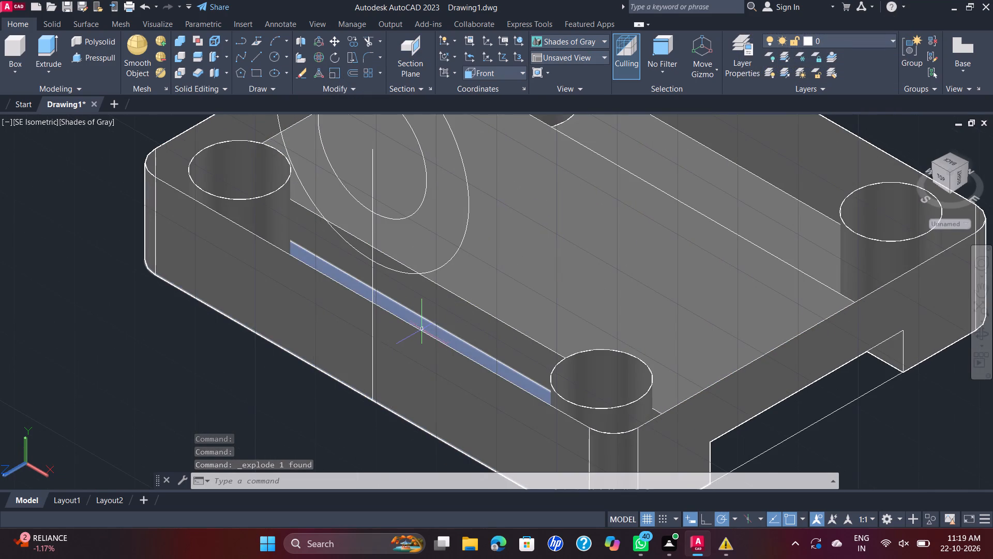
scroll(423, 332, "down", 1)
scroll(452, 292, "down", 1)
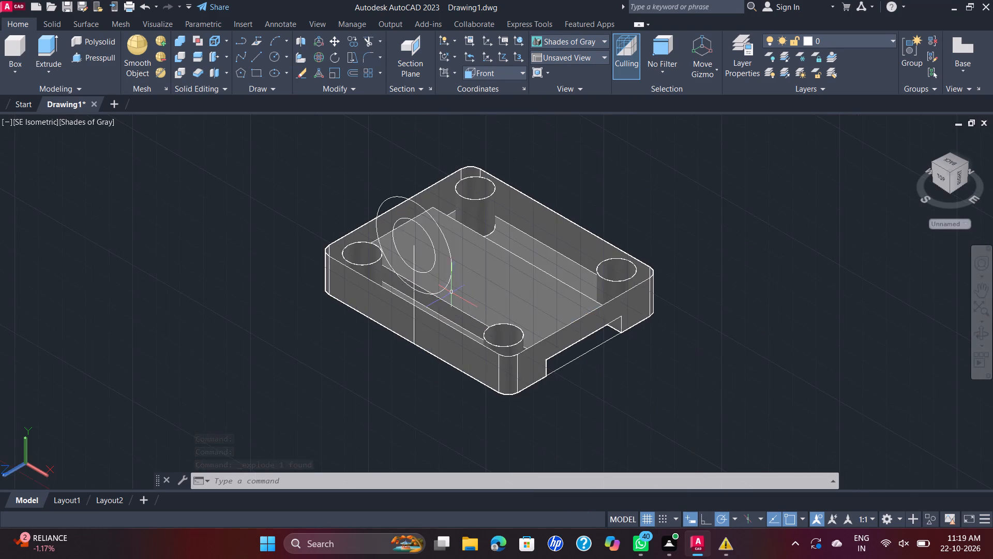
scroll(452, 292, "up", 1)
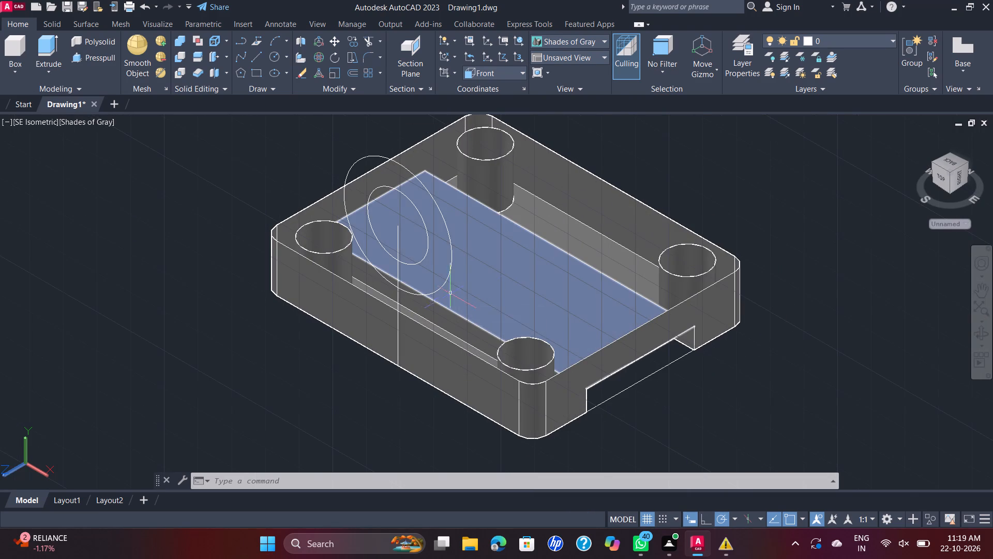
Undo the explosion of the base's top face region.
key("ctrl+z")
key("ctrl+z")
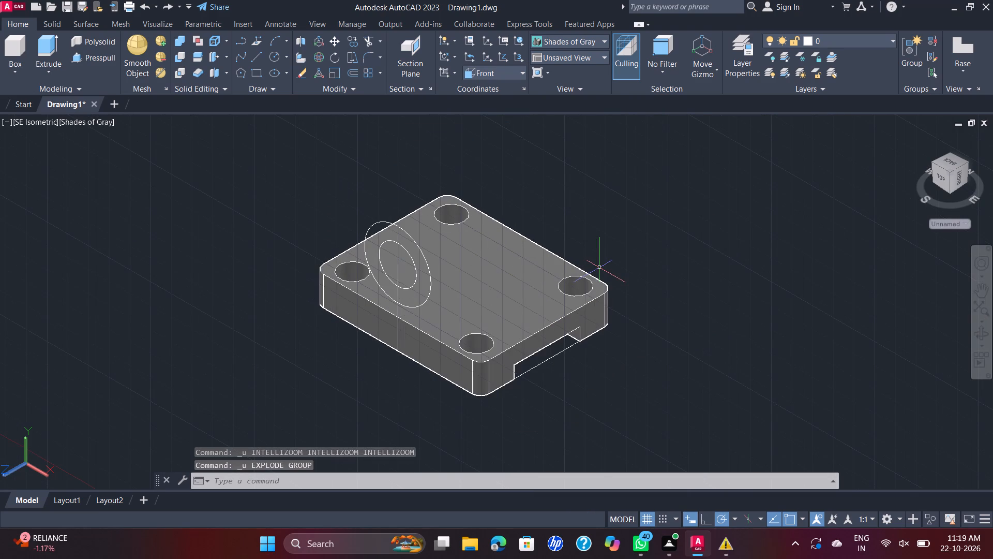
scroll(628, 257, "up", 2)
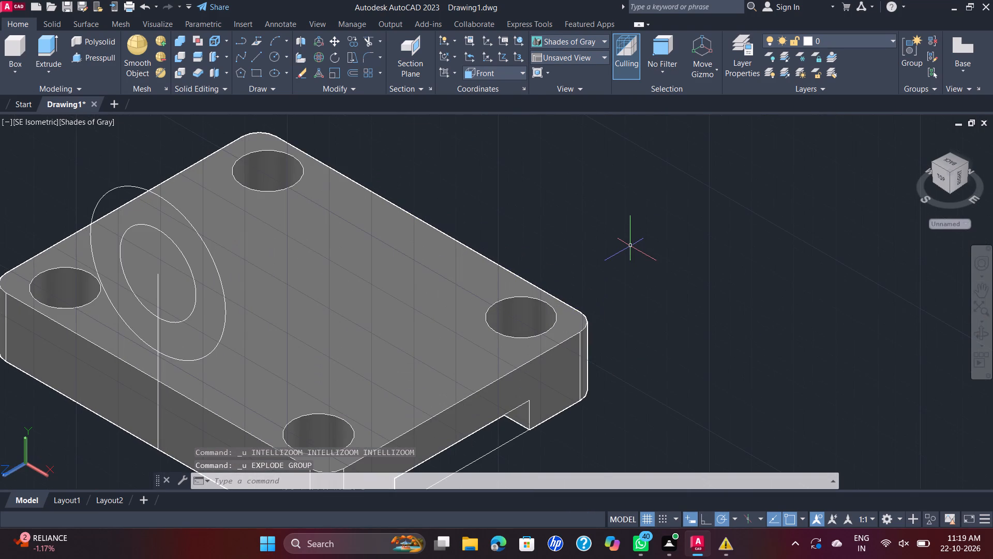
Undo the Shades of Gray visual style change and the explosion of the whole model.
key("ctrl+z")
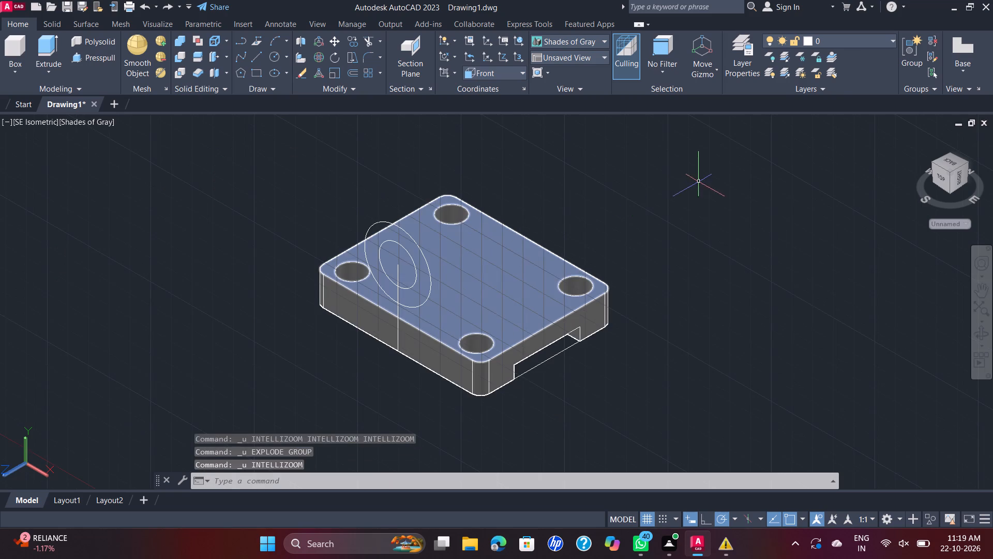
key("ctrl+z")
key("ctrl+z")
key("ctrl+z")
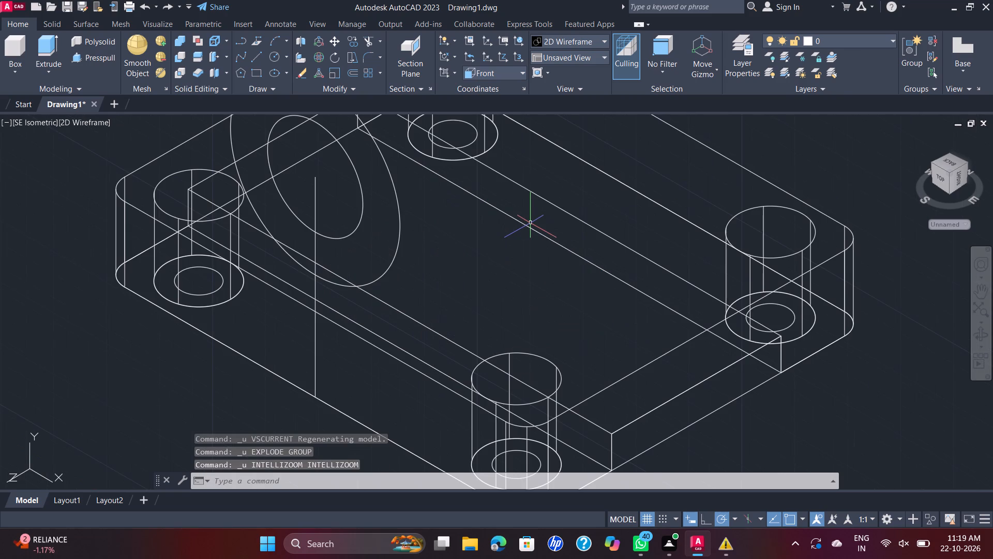
scroll(393, 255, "down", 1)
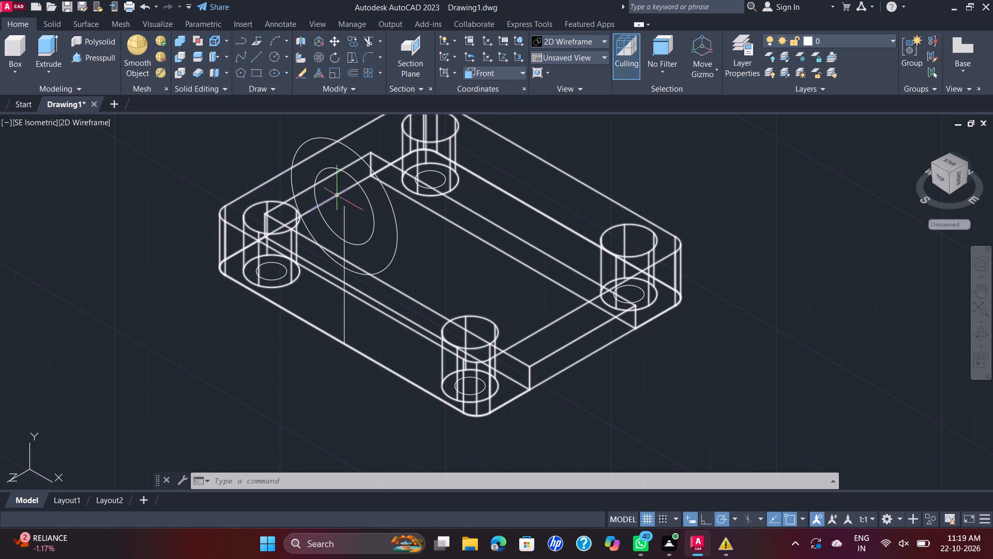
key("Escape")
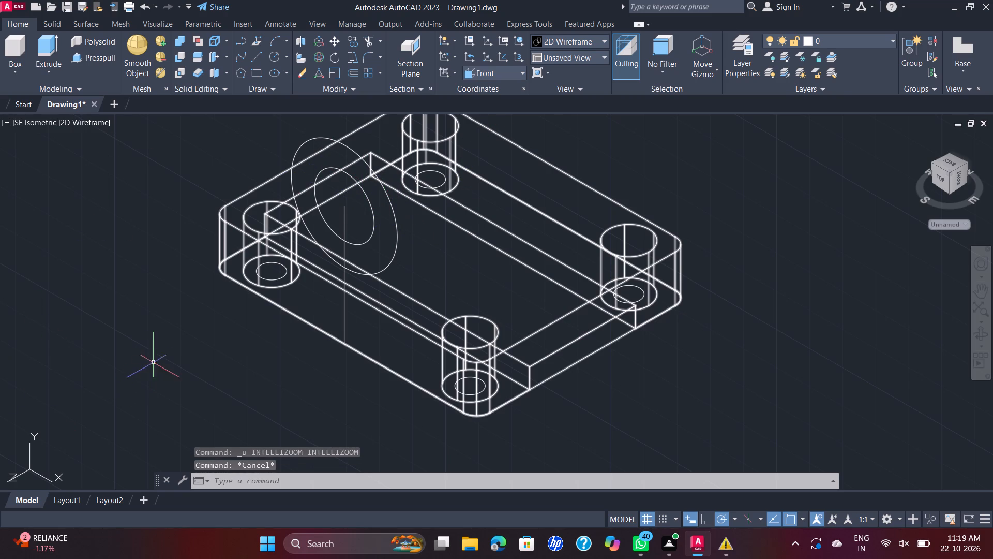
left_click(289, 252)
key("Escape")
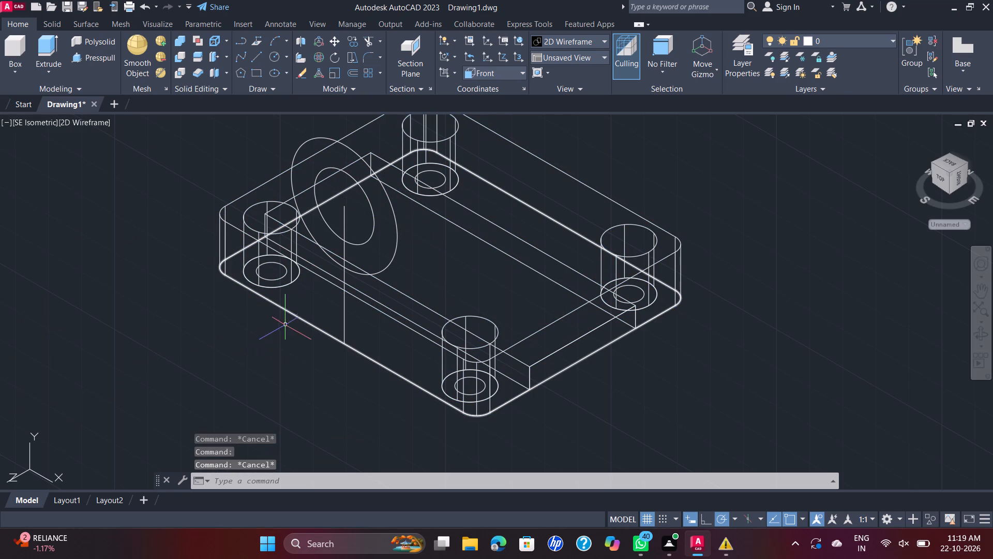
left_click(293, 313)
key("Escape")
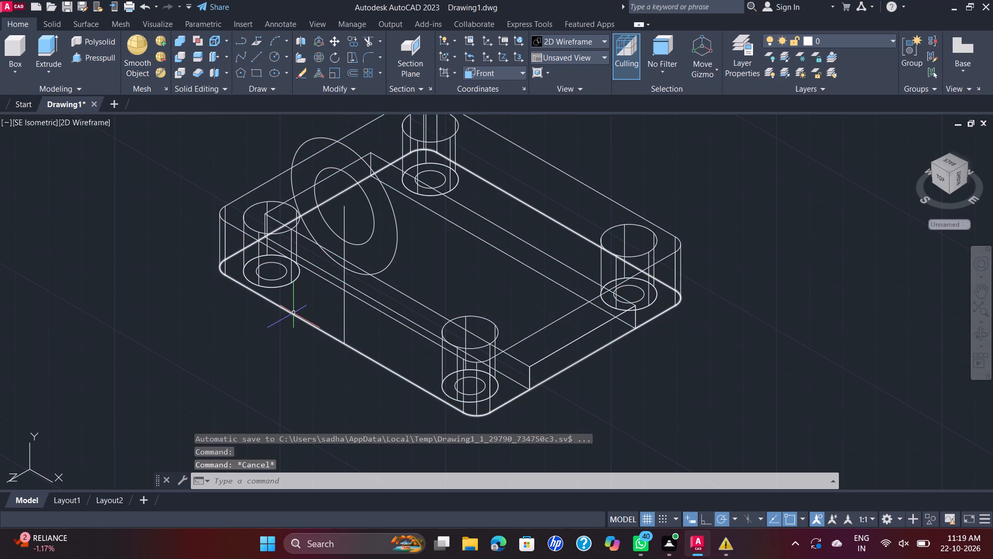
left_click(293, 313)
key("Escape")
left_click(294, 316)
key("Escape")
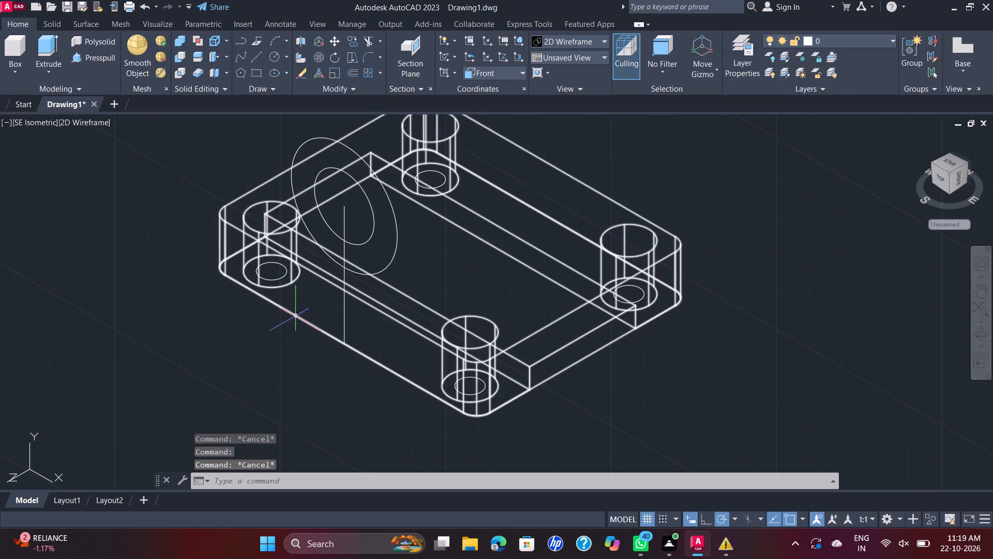
Copy the two concentric boss circles by their centre to empty space beyond the back of the base.
scroll(723, 315, "down", 2)
middle_click_drag(725, 314, 523, 364)
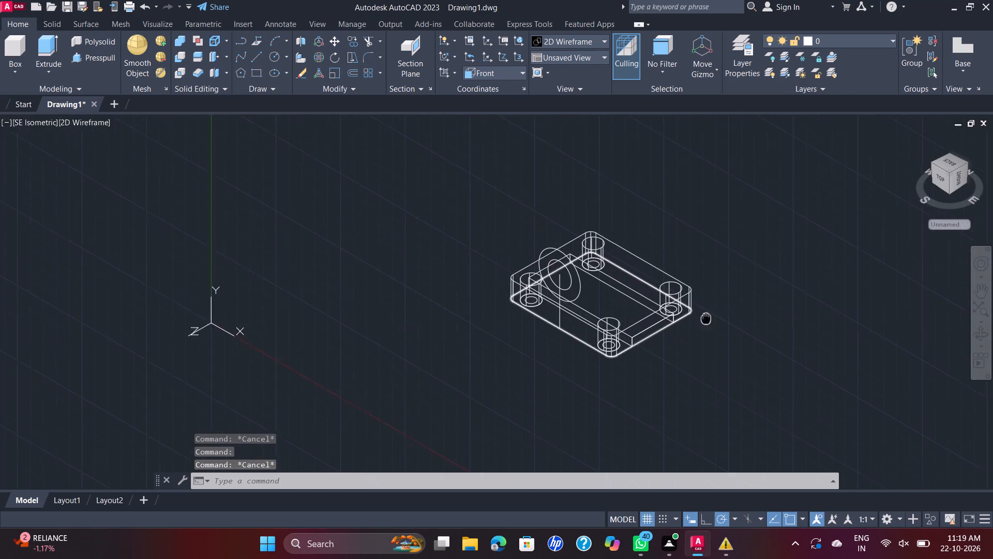
middle_click_drag(523, 364, 383, 389)
scroll(414, 349, "up", 1)
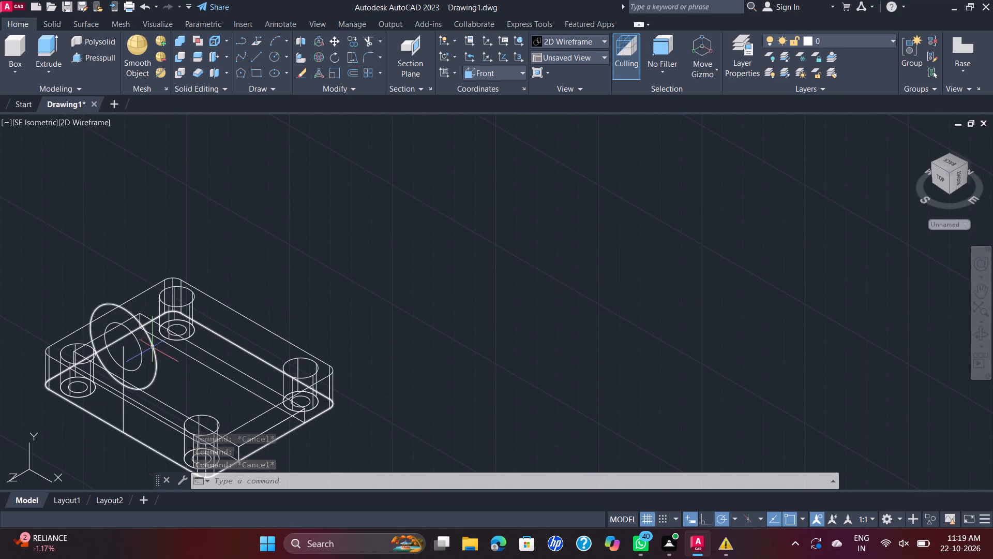
left_click(154, 350)
left_click(162, 356)
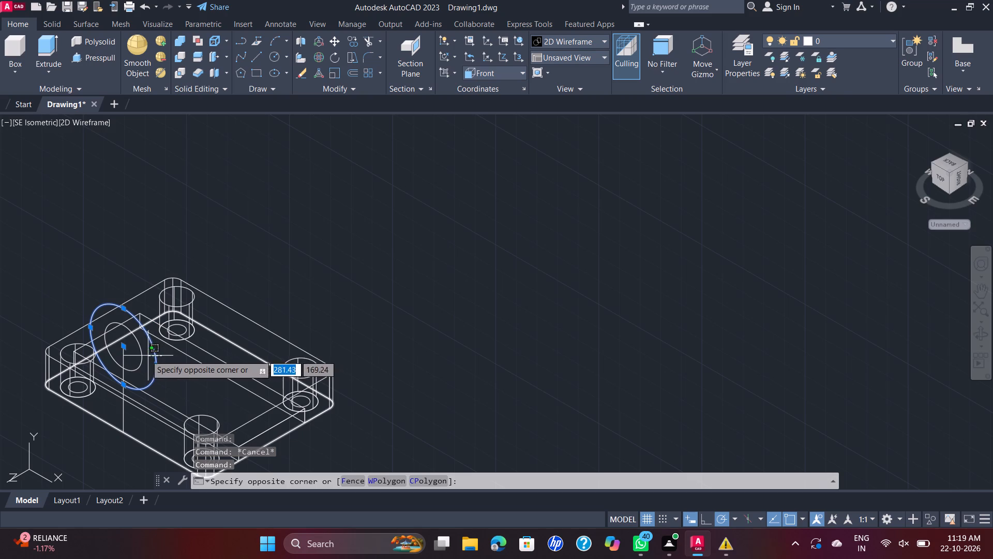
left_click(136, 352)
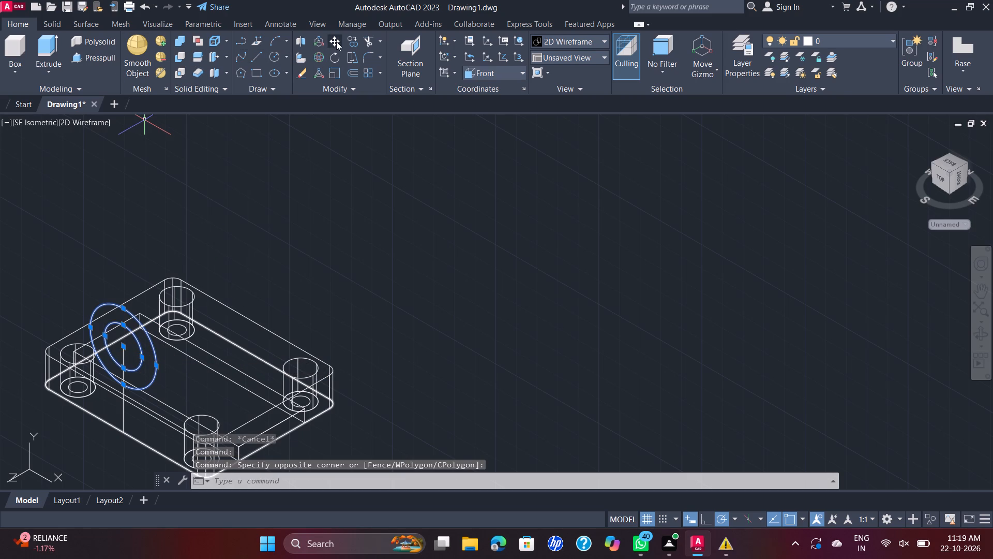
left_click(350, 41)
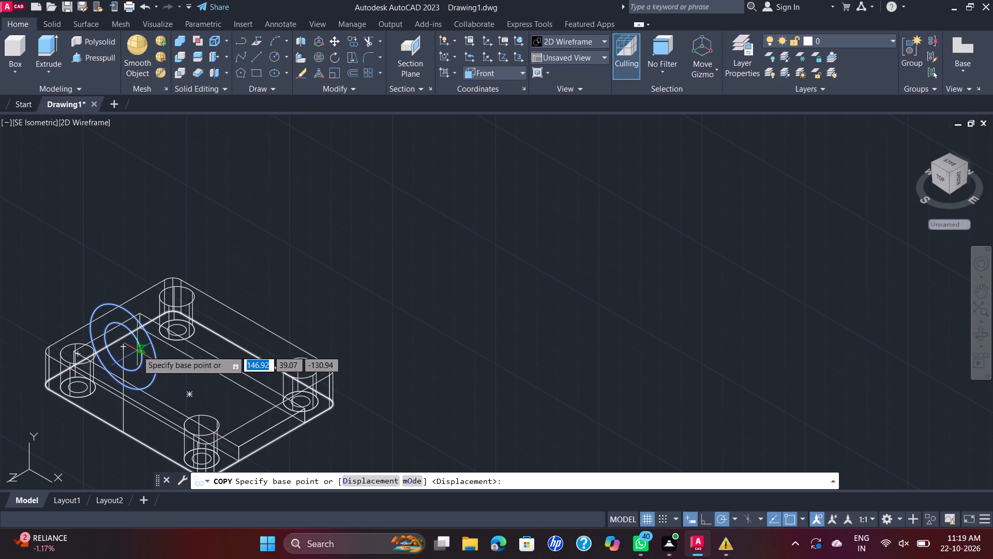
left_click(126, 346)
left_click(369, 241)
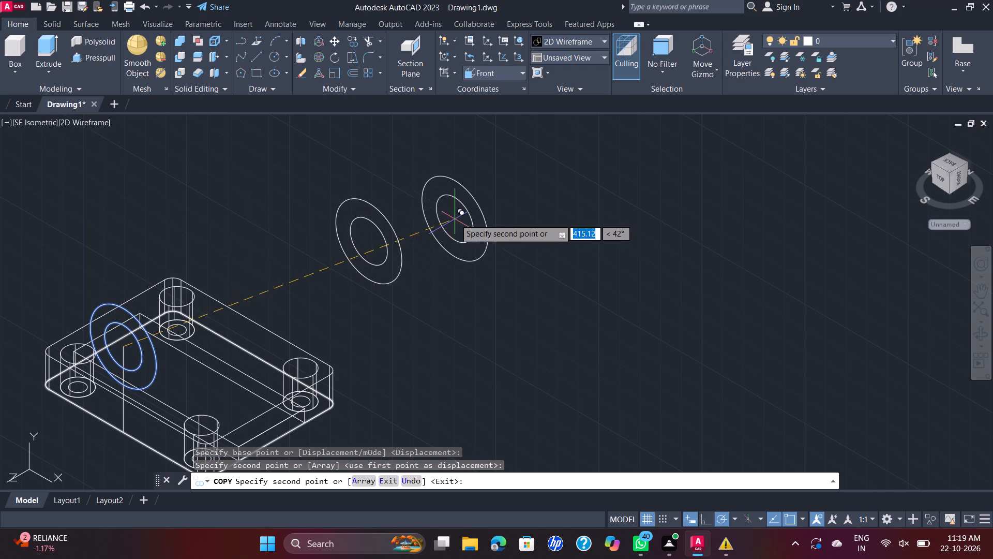
key("grave")
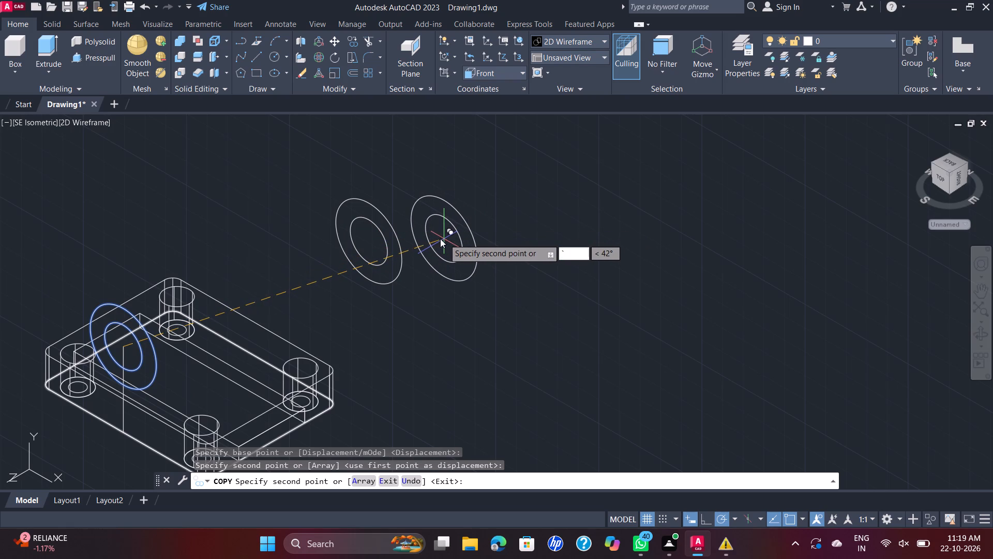
key("Escape")
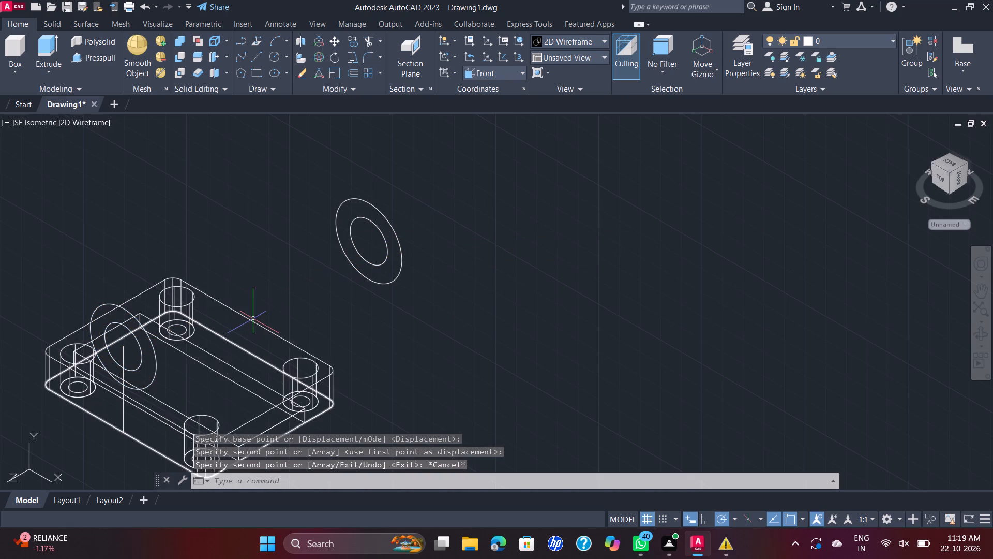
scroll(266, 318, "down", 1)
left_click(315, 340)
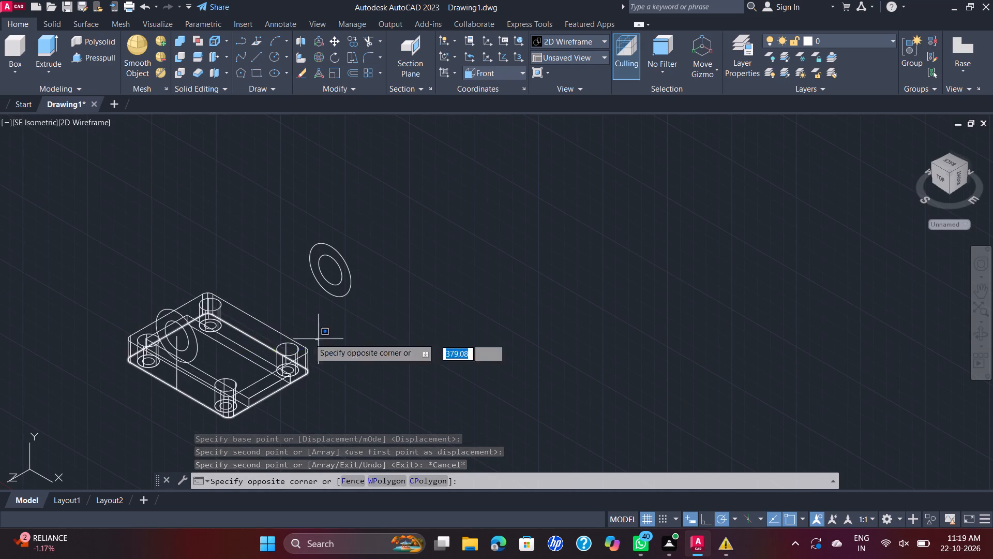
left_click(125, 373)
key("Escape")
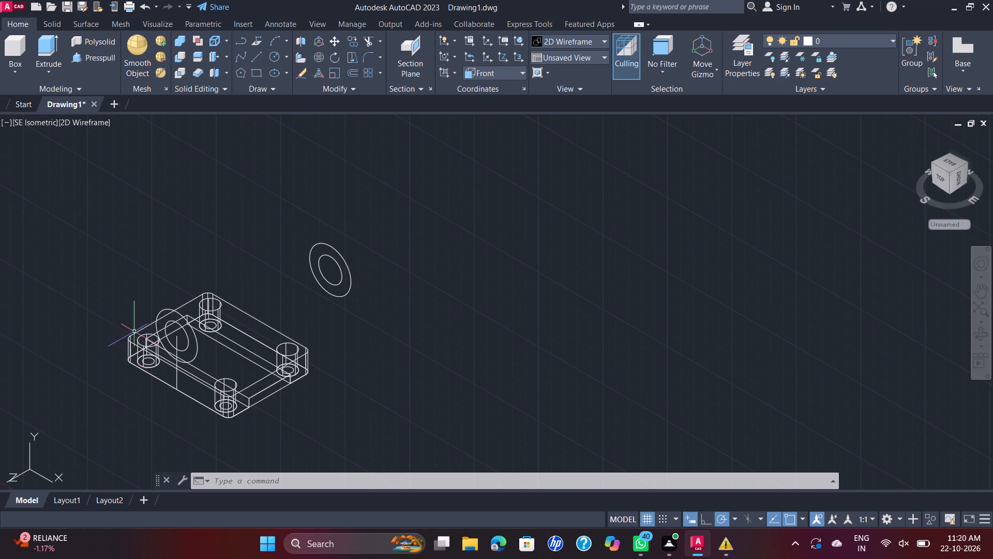
Set the visual style to Shades of Gray.
left_click(96, 117)
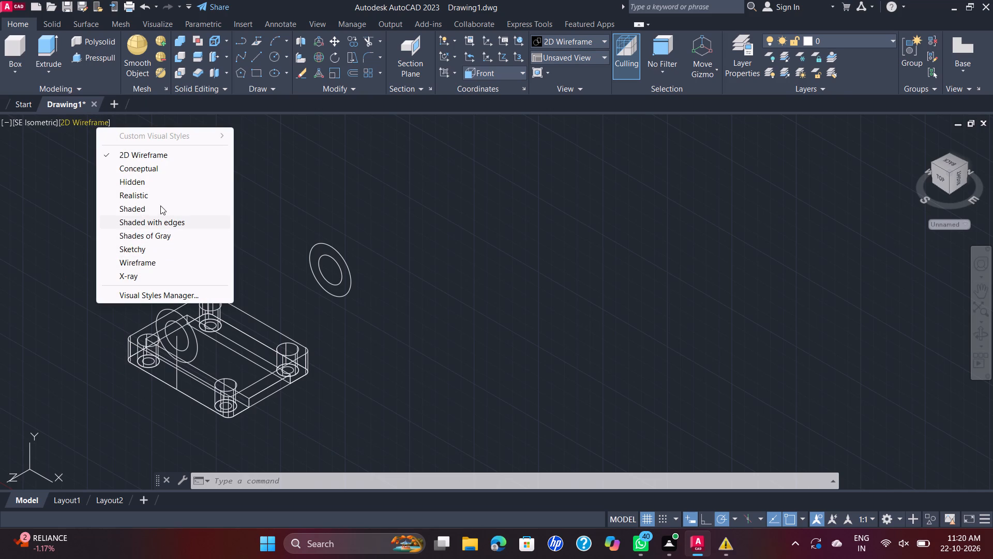
left_click(180, 236)
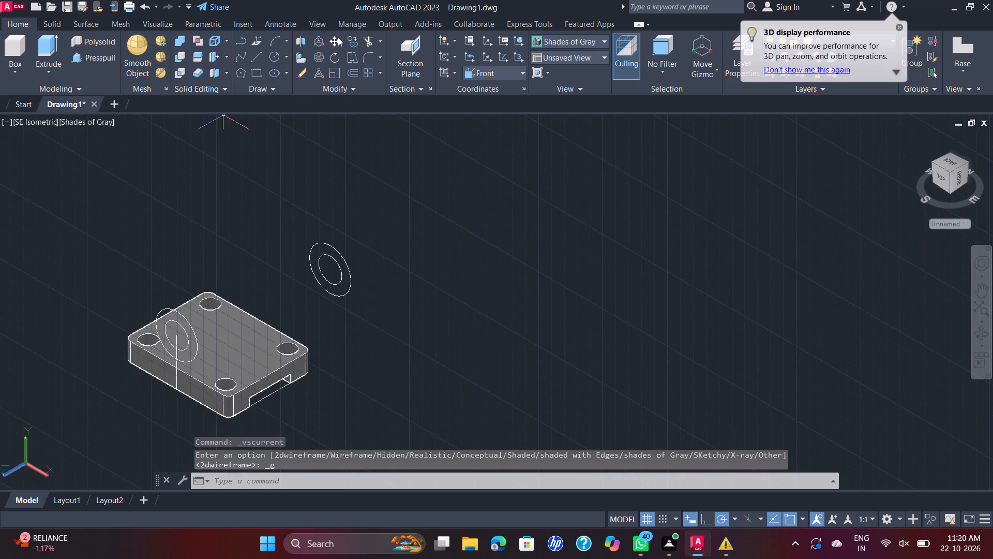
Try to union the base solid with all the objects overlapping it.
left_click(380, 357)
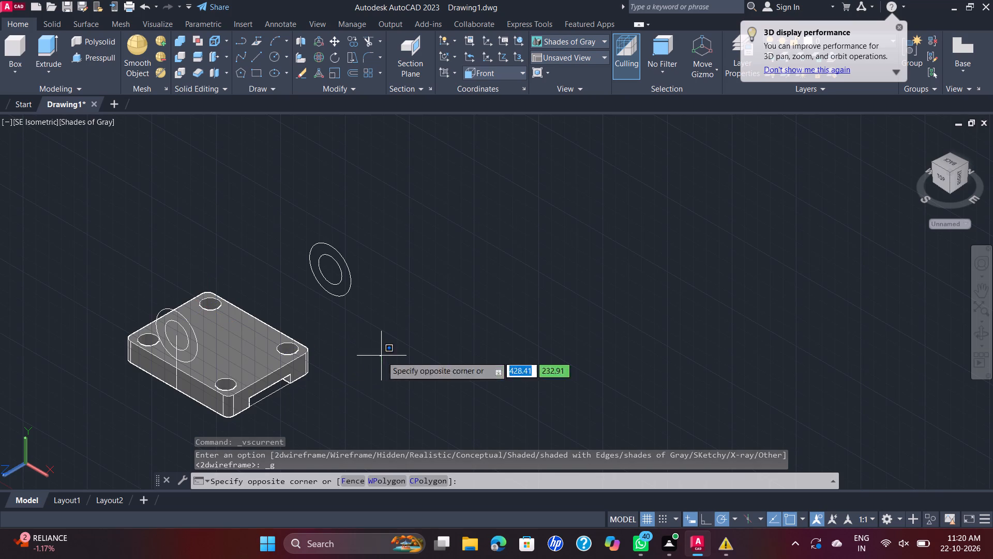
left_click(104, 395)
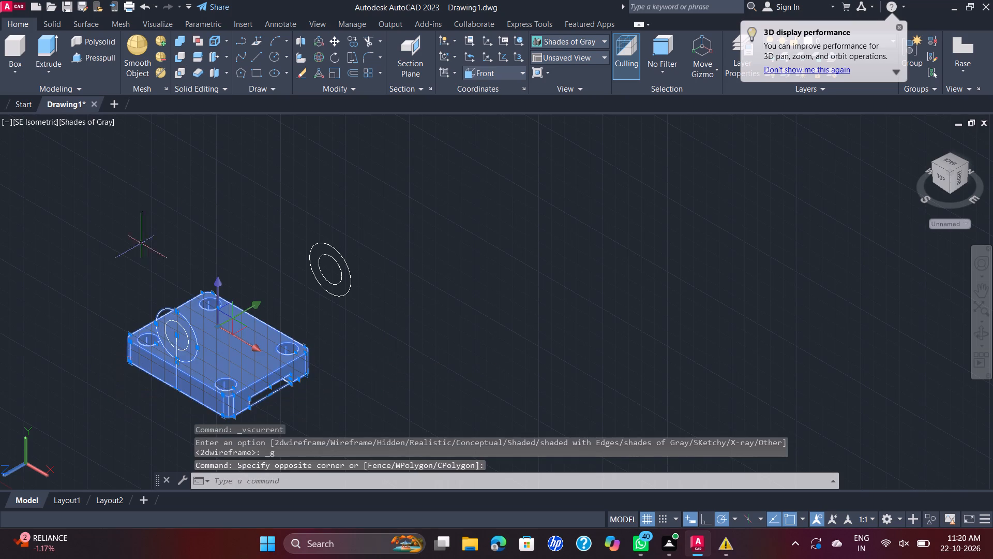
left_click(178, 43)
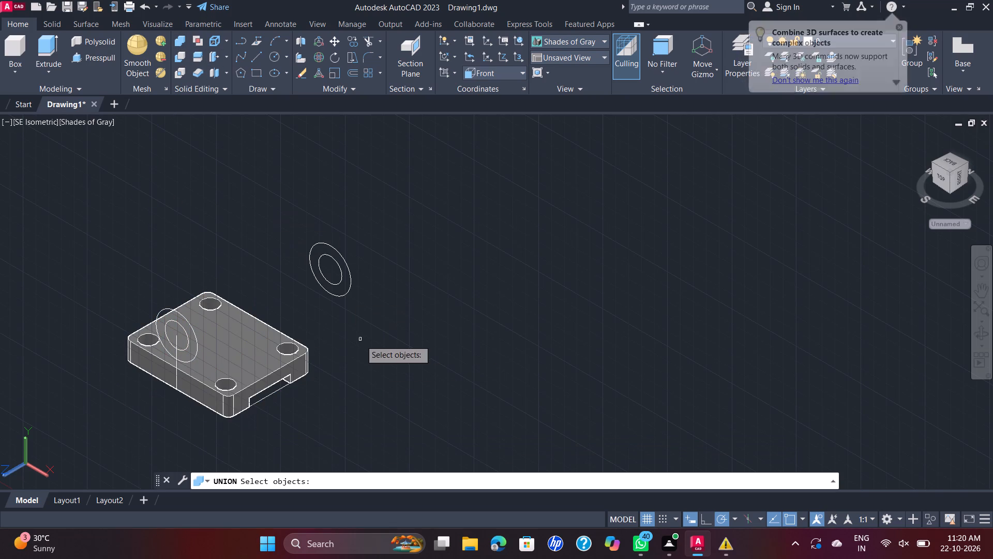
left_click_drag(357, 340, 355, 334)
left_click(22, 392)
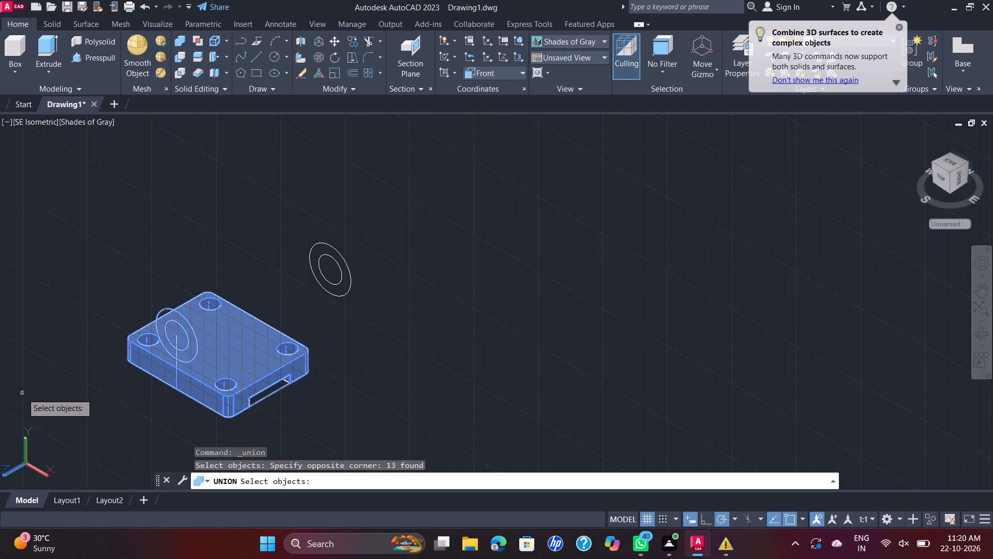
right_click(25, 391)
Move the base solid away from its underlying sketch outlines and clear of both pairs of concentric circles.
left_click(206, 361)
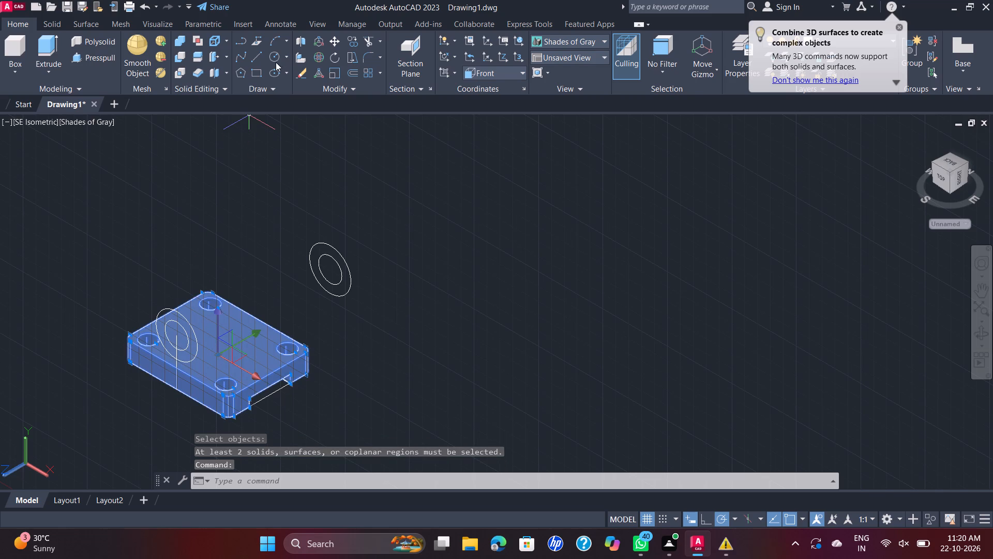
left_click(337, 40)
left_click(237, 336)
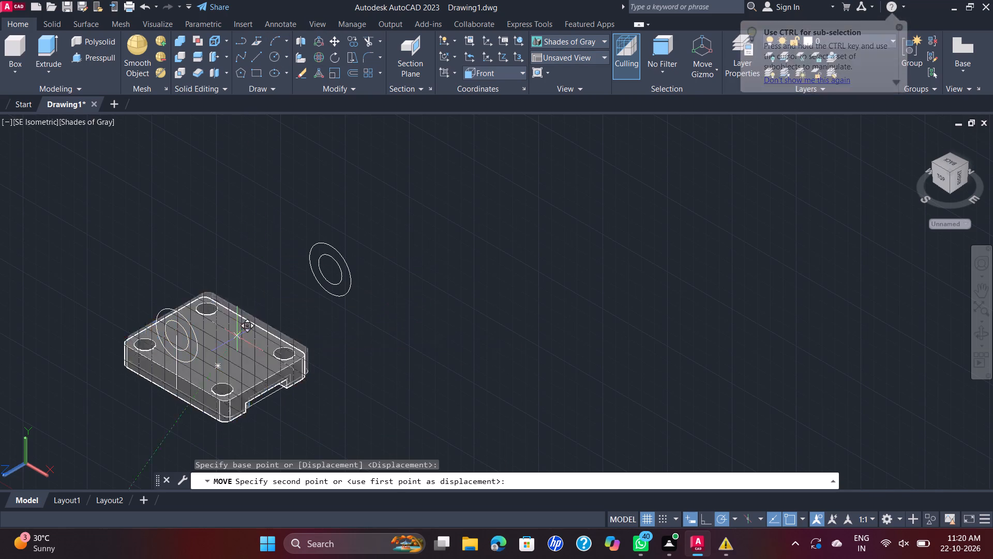
left_click(254, 215)
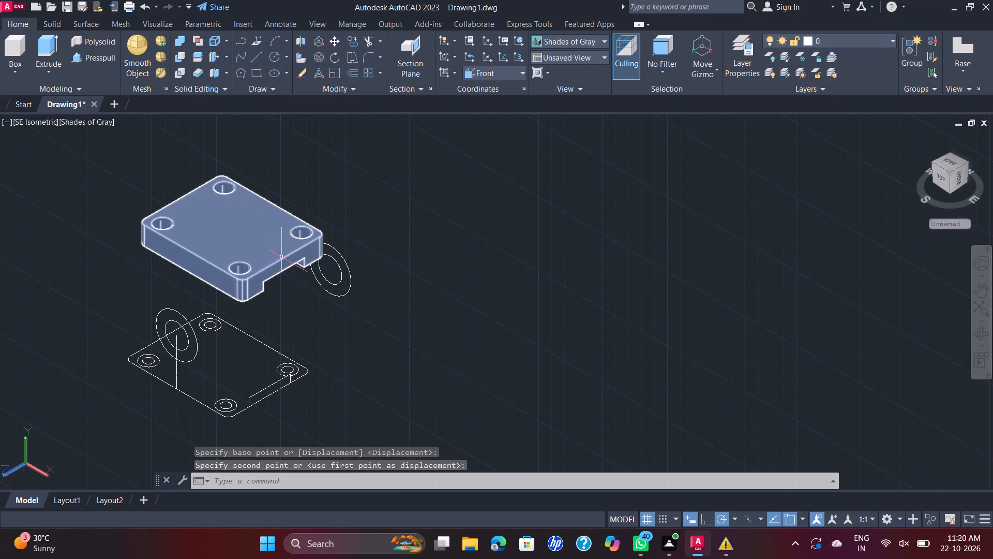
left_click(273, 241)
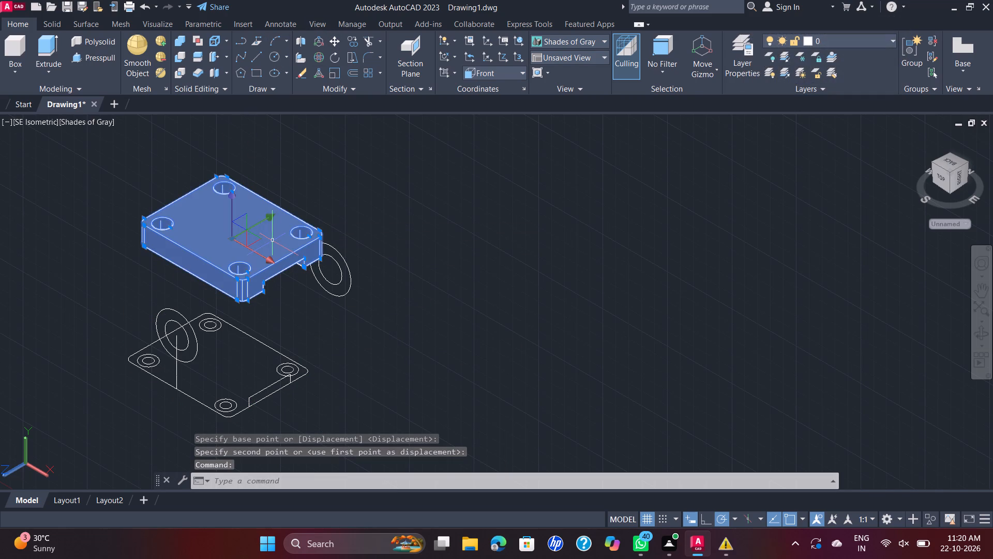
key("space")
left_click(258, 243)
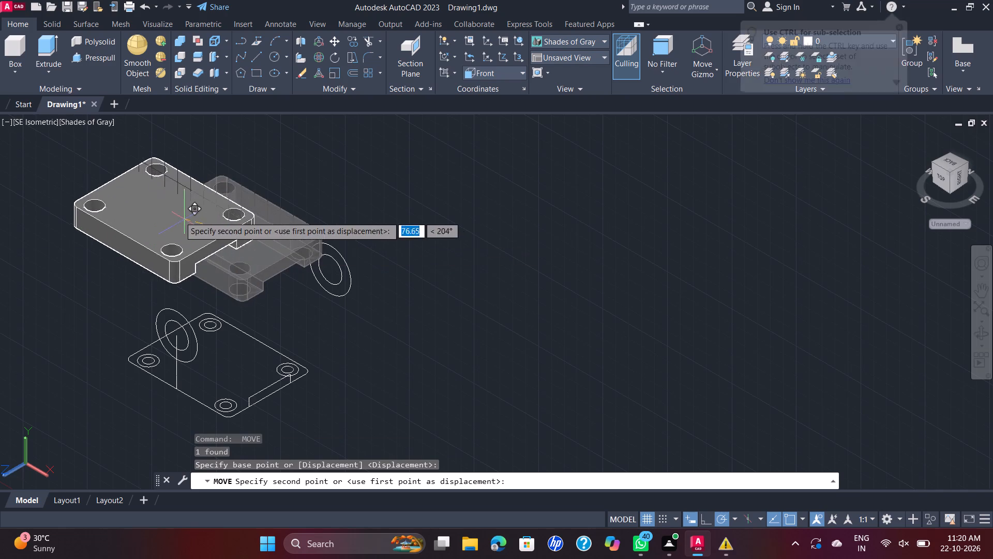
left_click(164, 204)
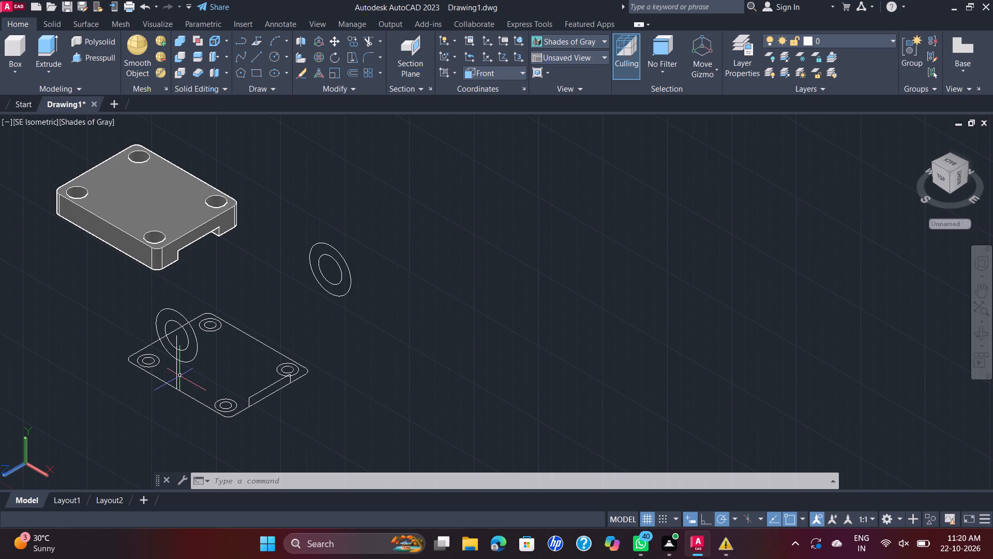
Copy the rounded rectangular base outline 14 units straight up from its original position.
left_click(281, 354)
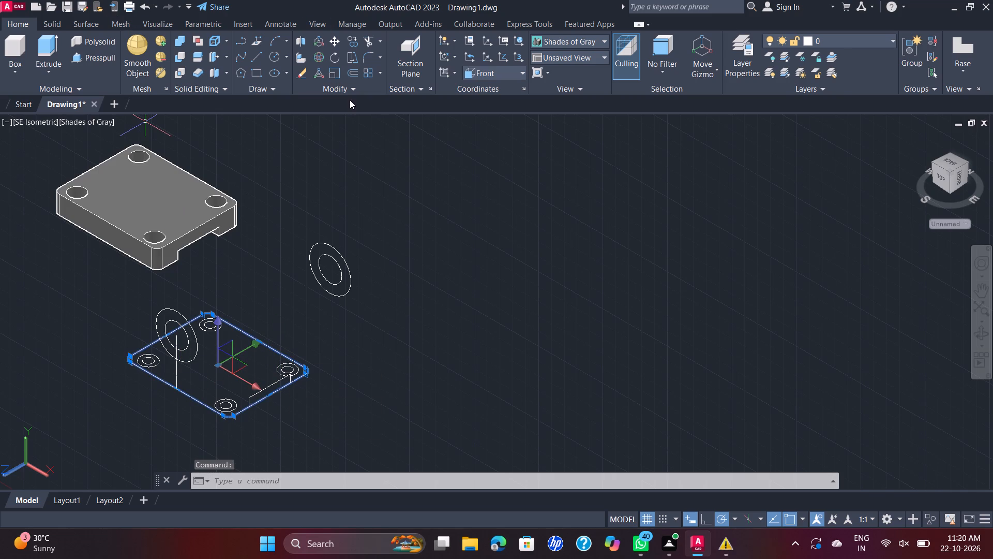
left_click(351, 42)
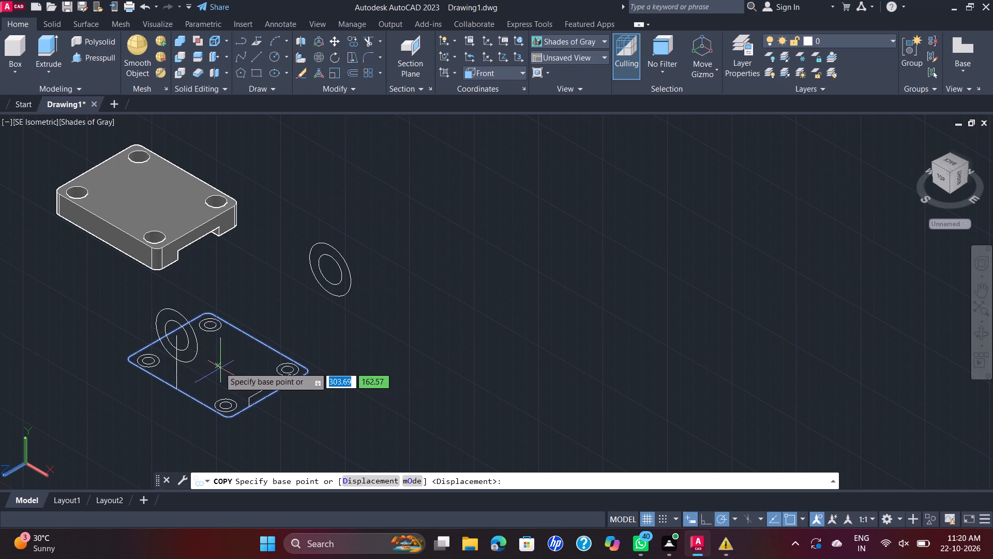
left_click(218, 365)
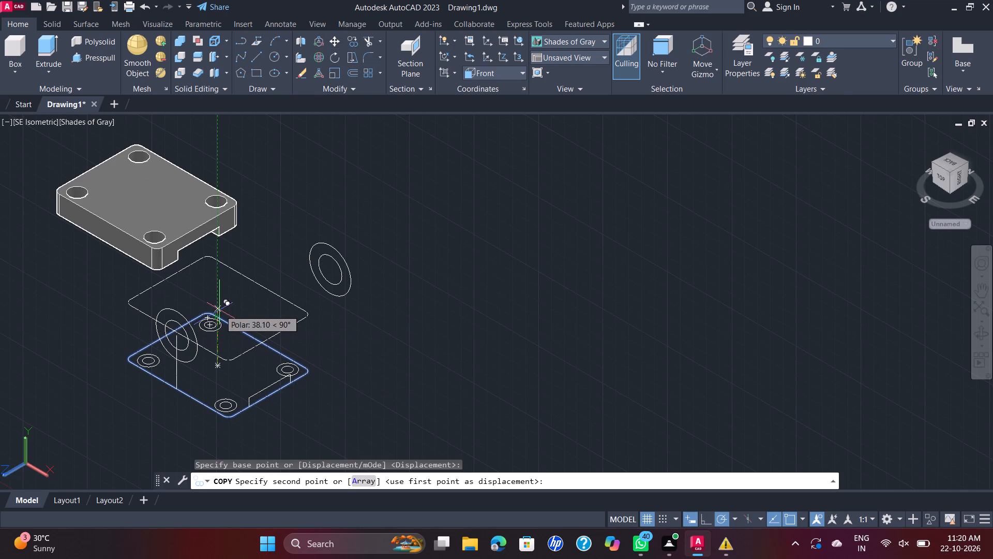
type("14")
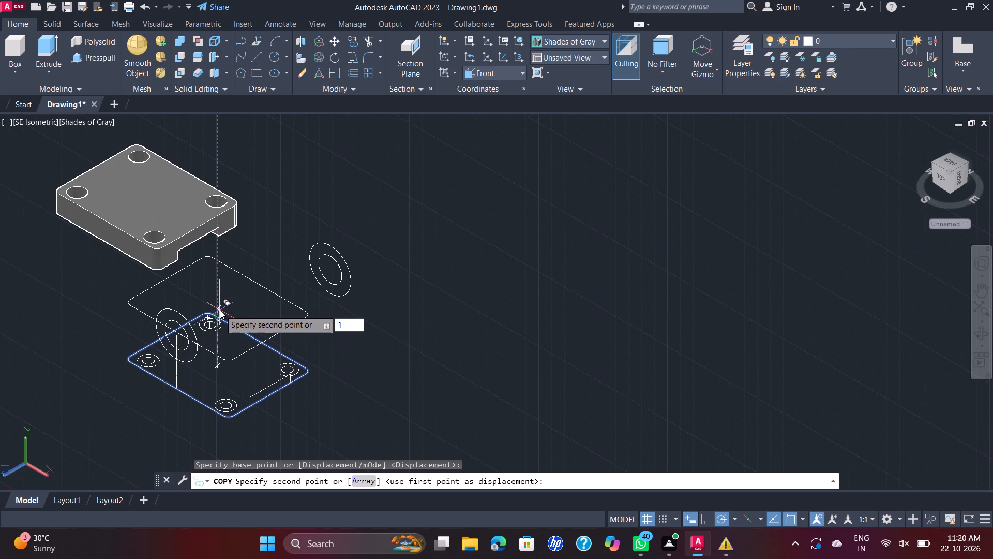
key("Return")
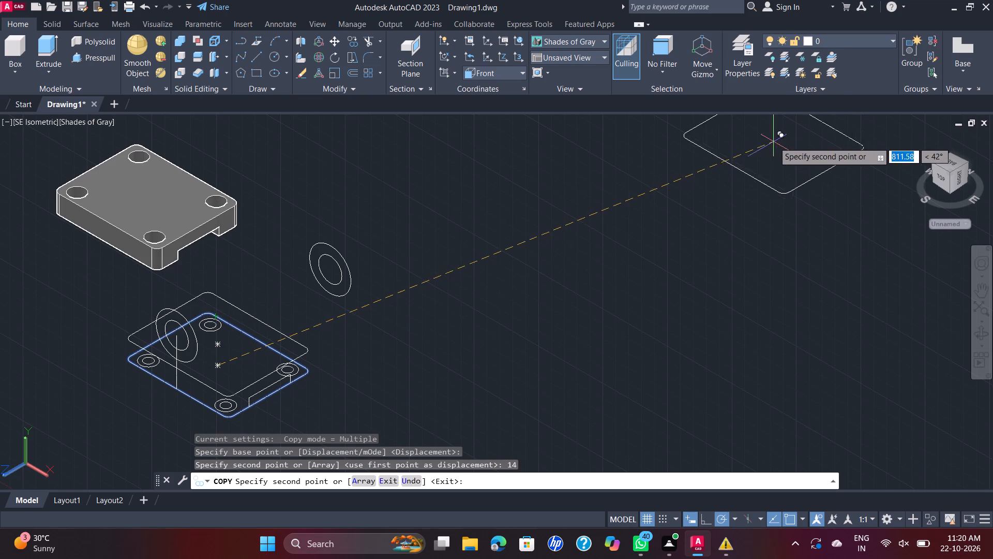
key("Escape")
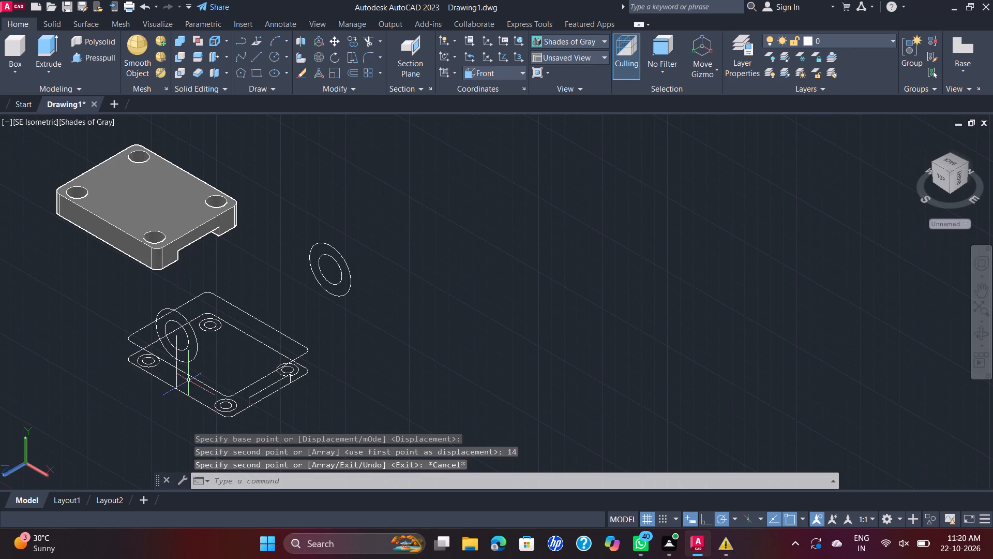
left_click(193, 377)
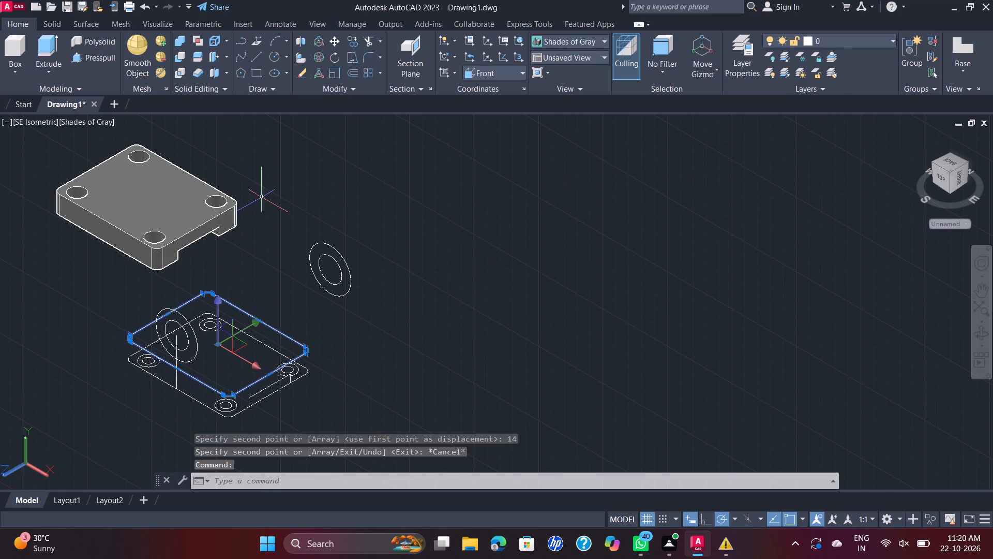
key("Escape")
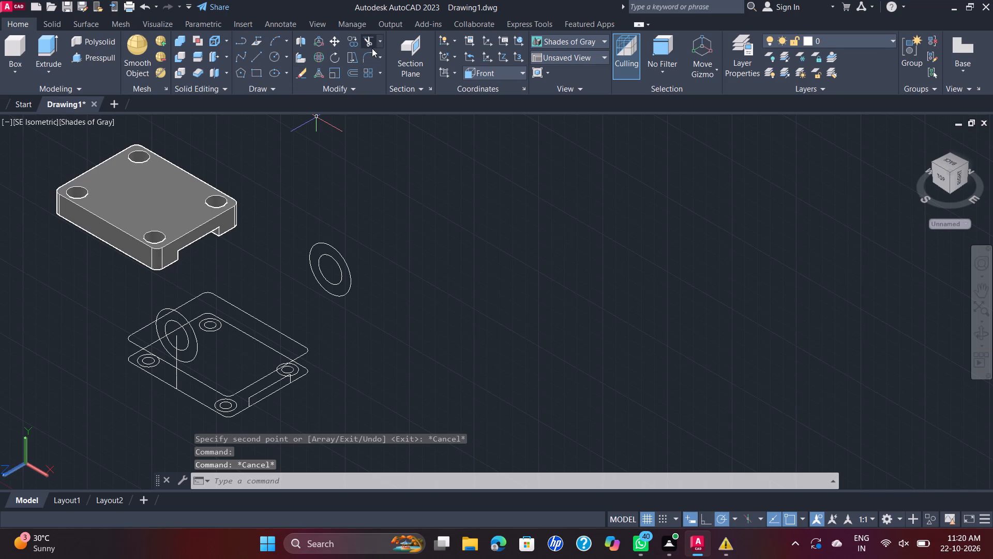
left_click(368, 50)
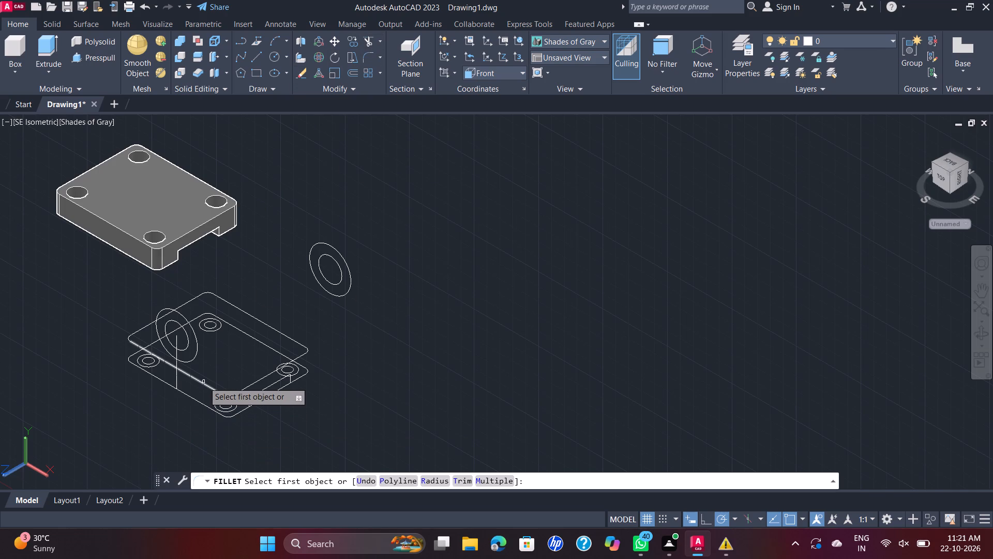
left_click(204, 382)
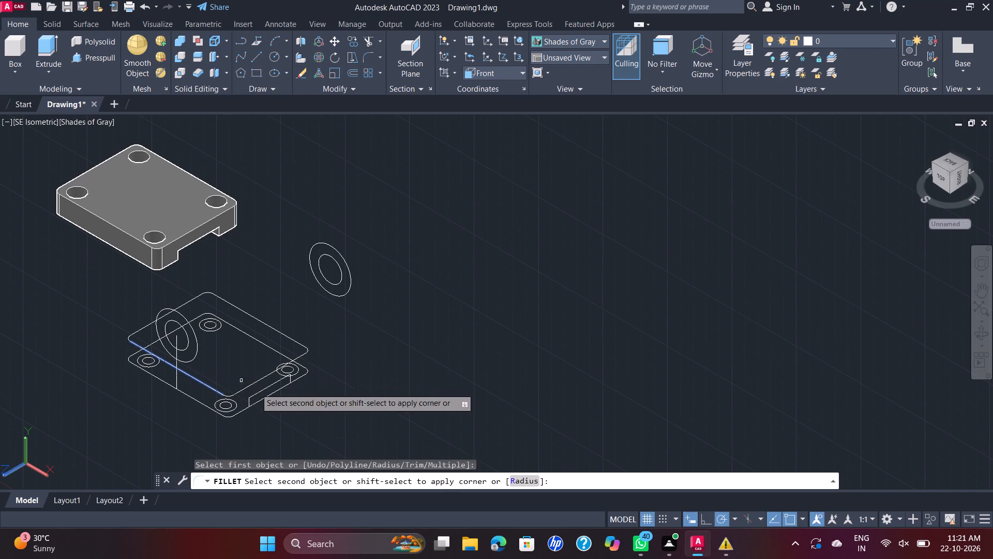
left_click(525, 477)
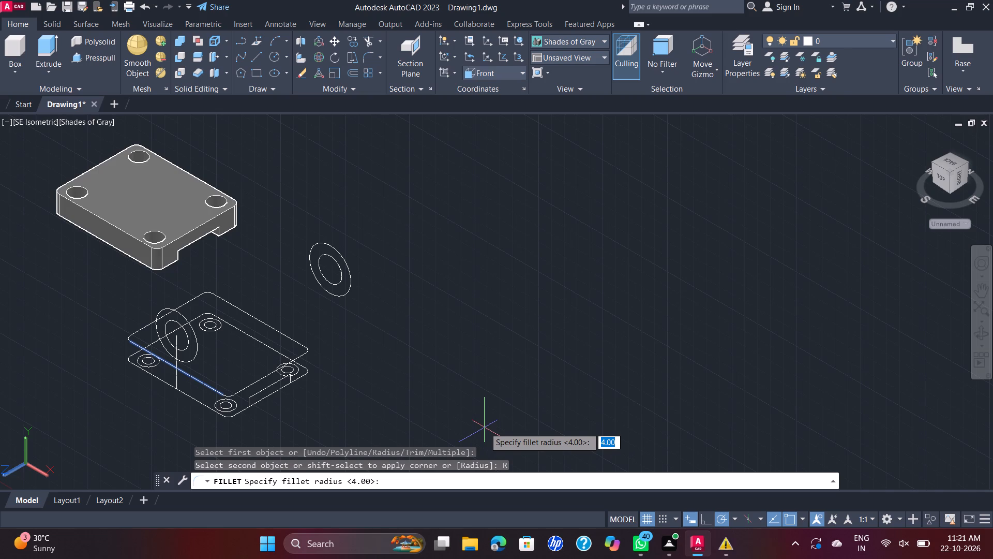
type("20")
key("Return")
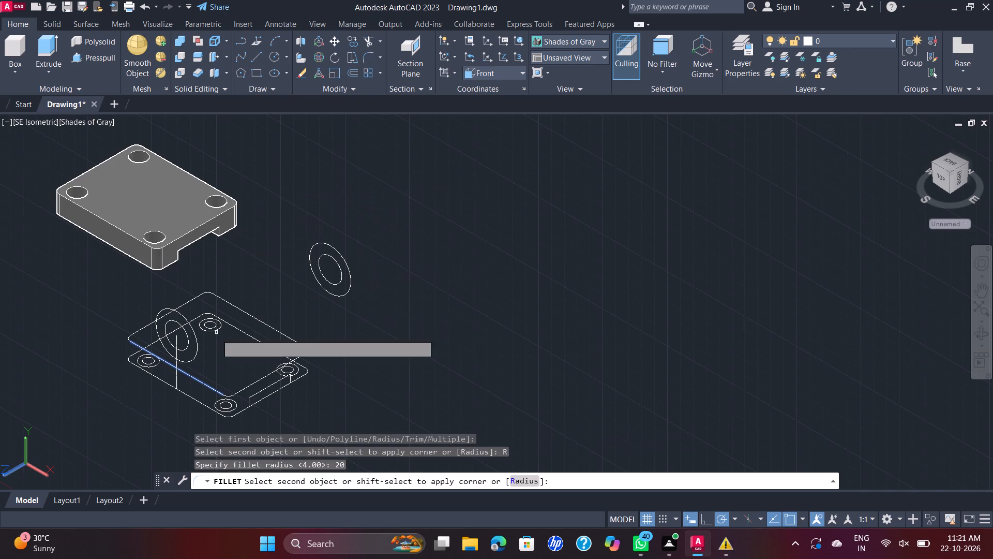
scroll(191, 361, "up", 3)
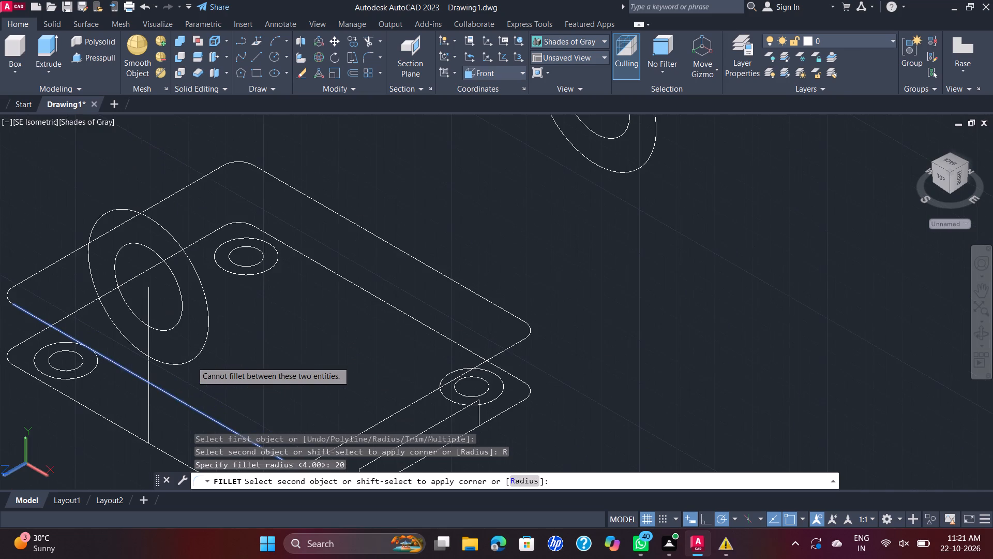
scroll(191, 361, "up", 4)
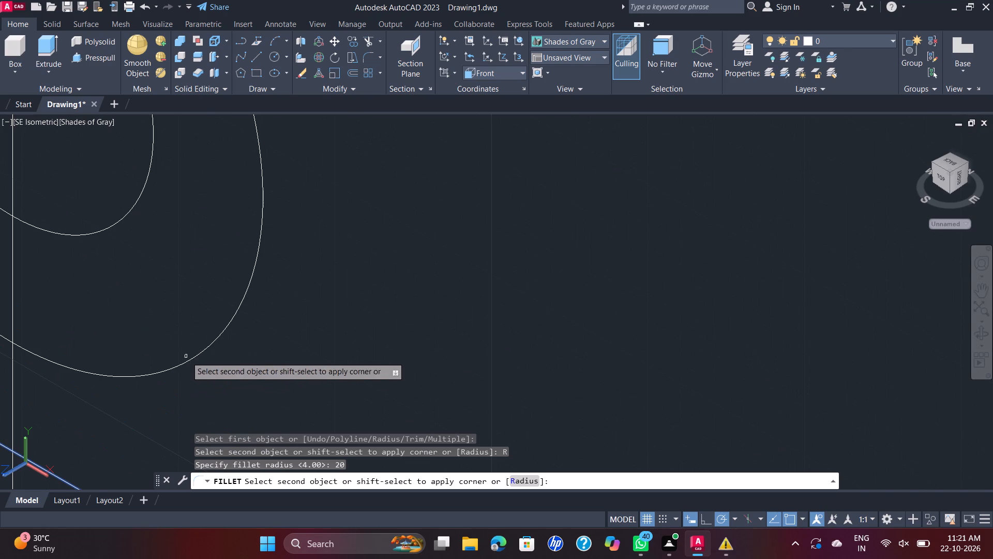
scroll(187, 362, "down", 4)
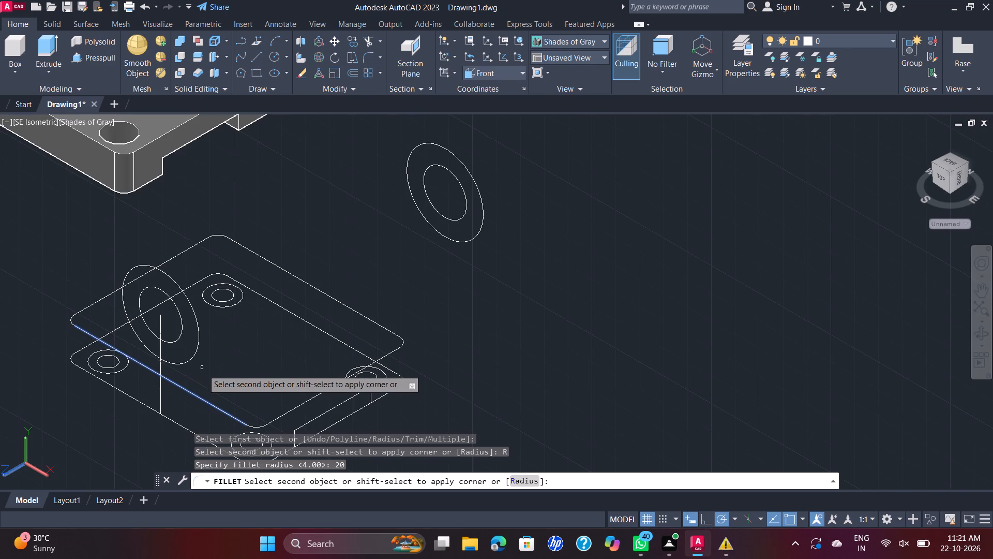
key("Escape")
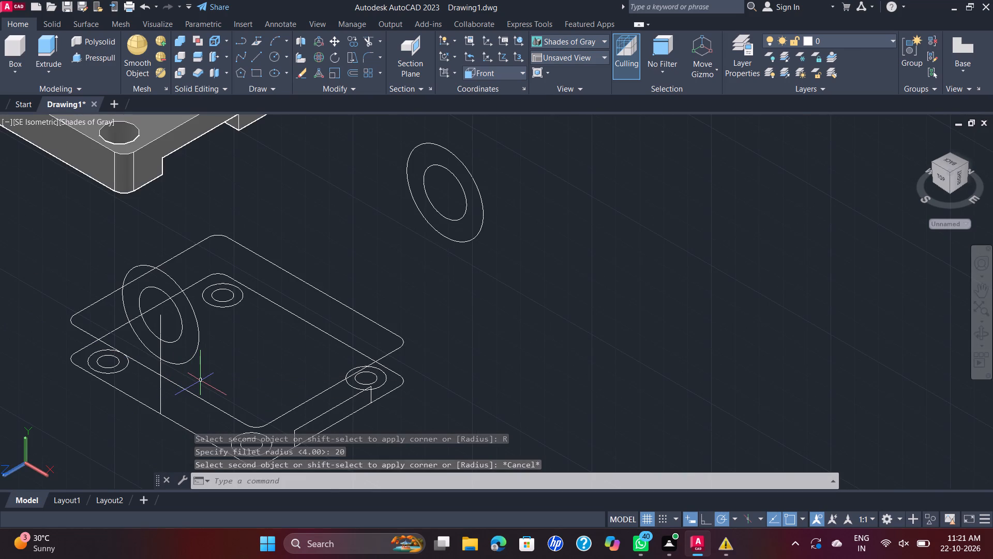
Draw a vertical line from the +X side of the 32-diameter circle down to the raised base outline, ending perpendicular to it.
scroll(303, 355, "down", 2)
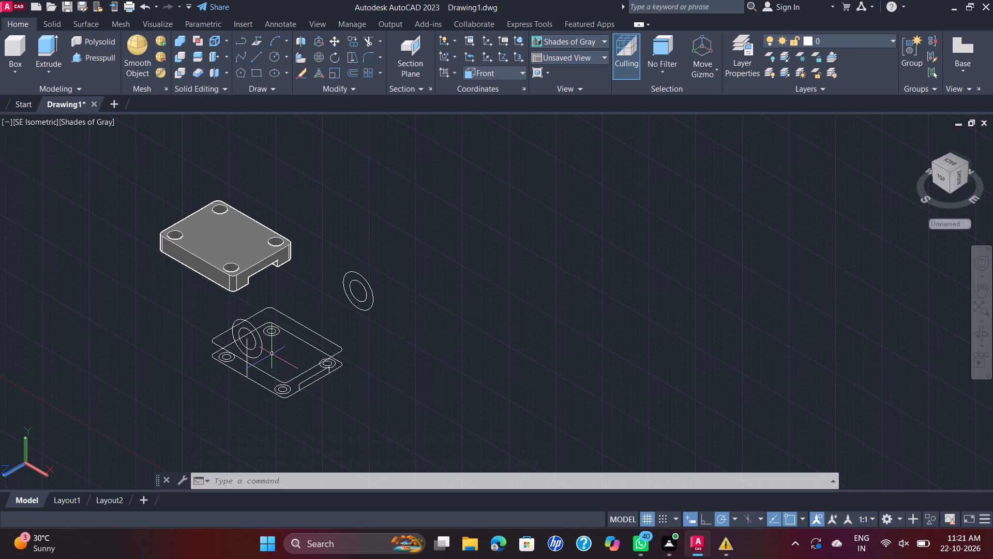
scroll(272, 354, "up", 3)
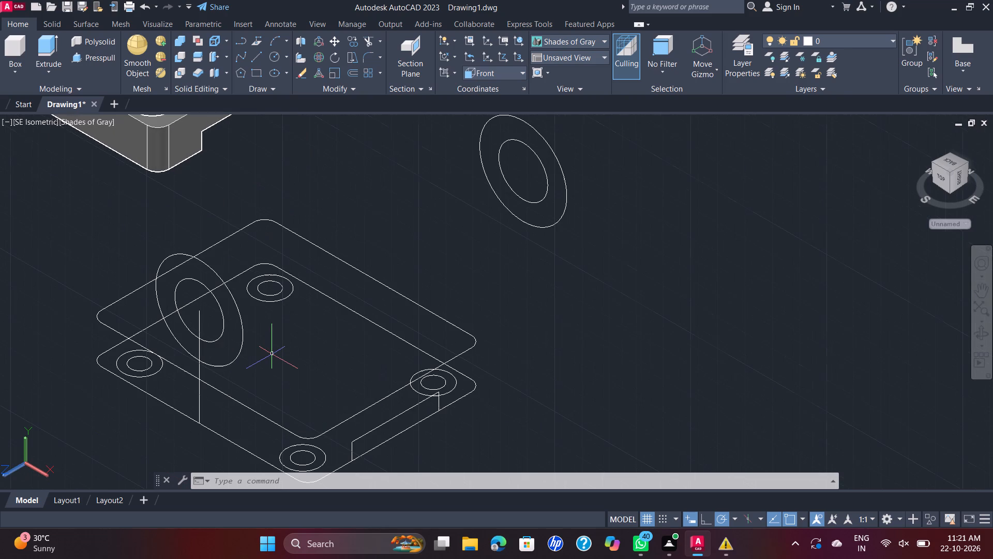
middle_click_drag(272, 354, 341, 379)
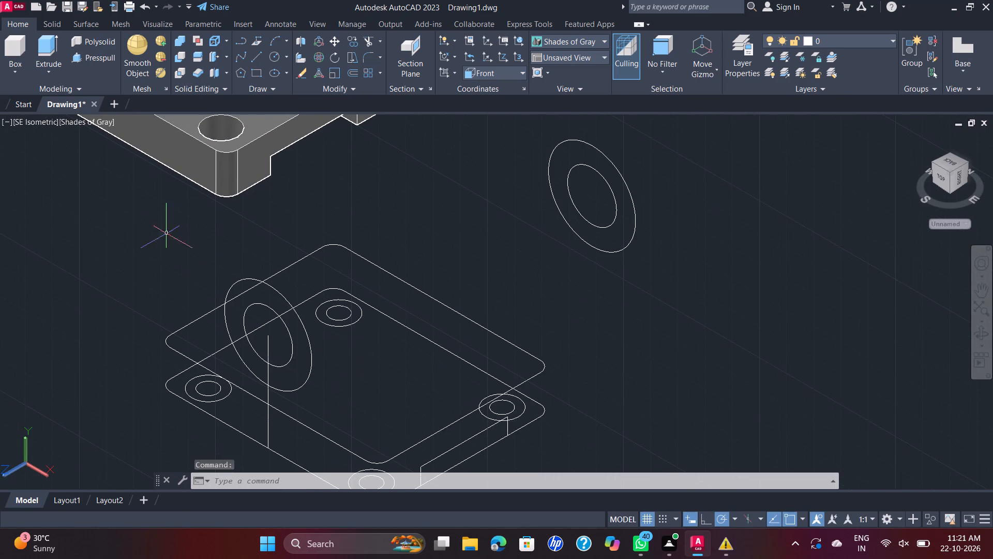
left_click(261, 51)
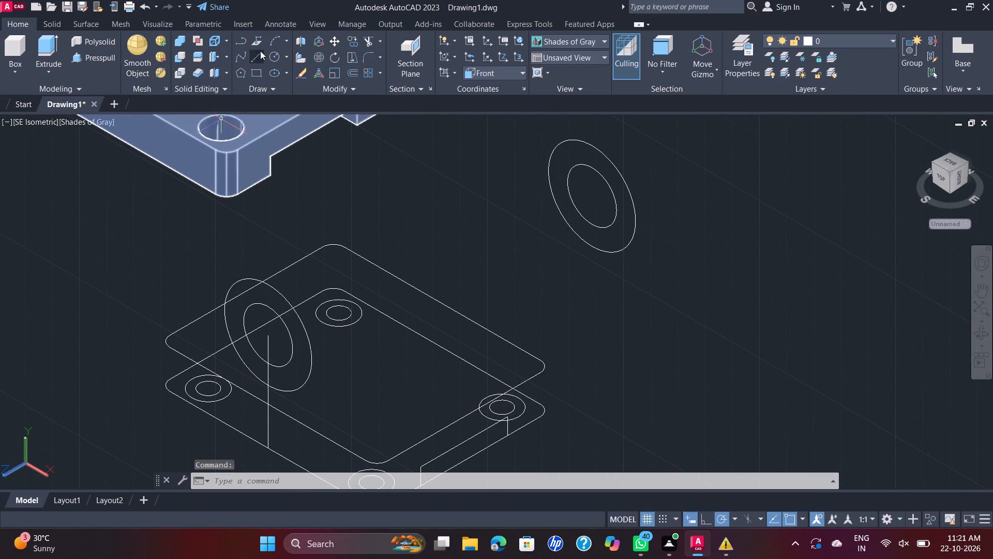
scroll(287, 407, "up", 3)
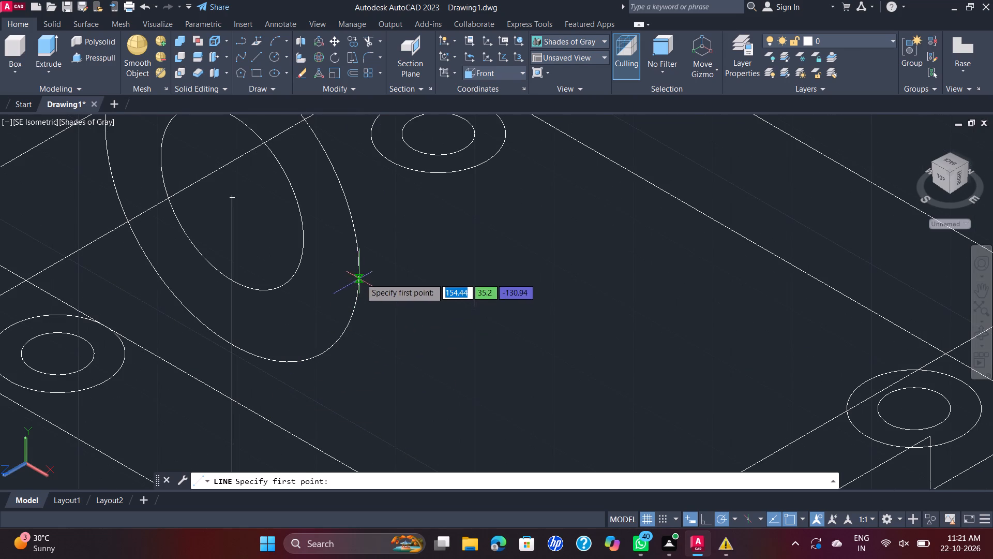
left_click(358, 272)
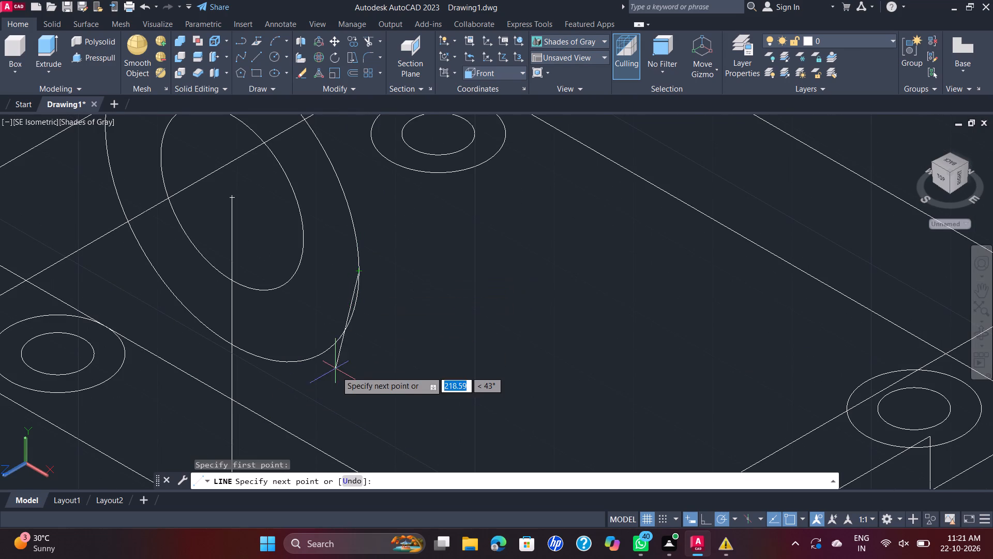
scroll(345, 383, "down", 1)
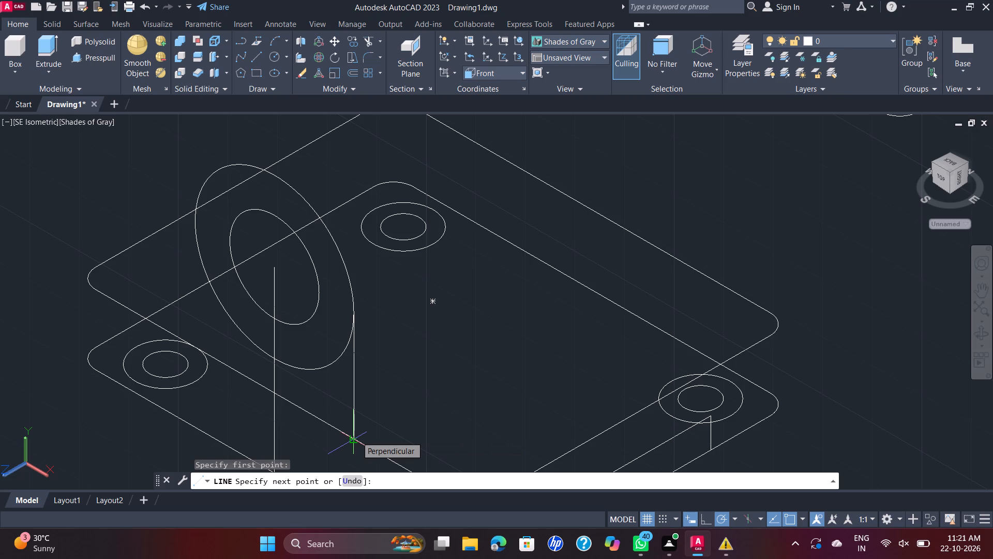
left_click(356, 436)
key("Escape")
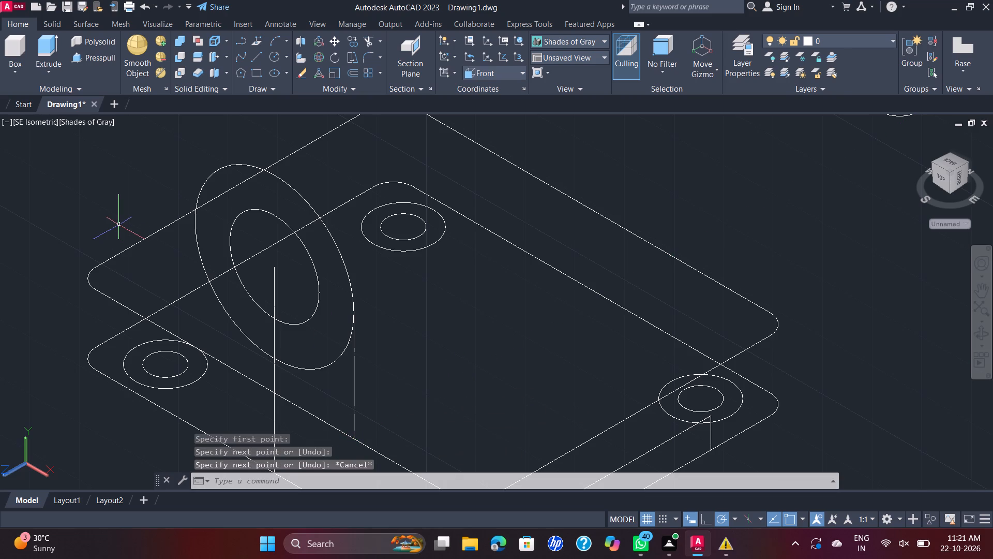
Draw a matching vertical line about 22 units long from the circle's -X side down to the raised base outline.
key("space")
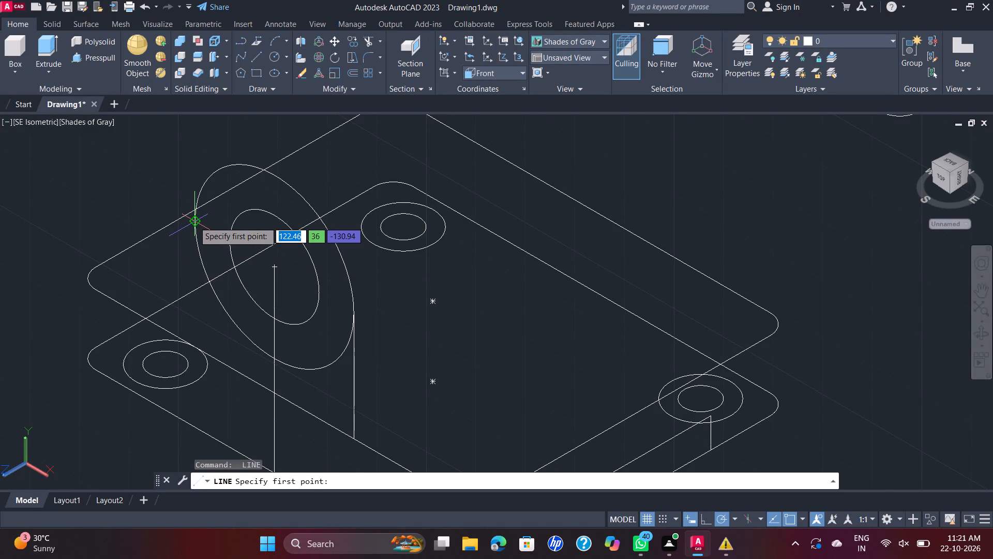
left_click(194, 222)
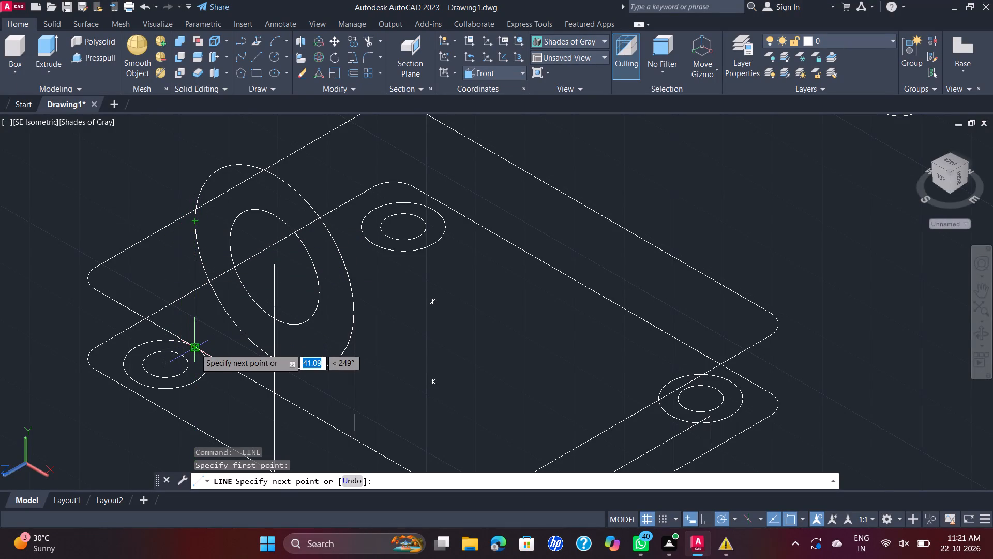
scroll(198, 348, "up", 1)
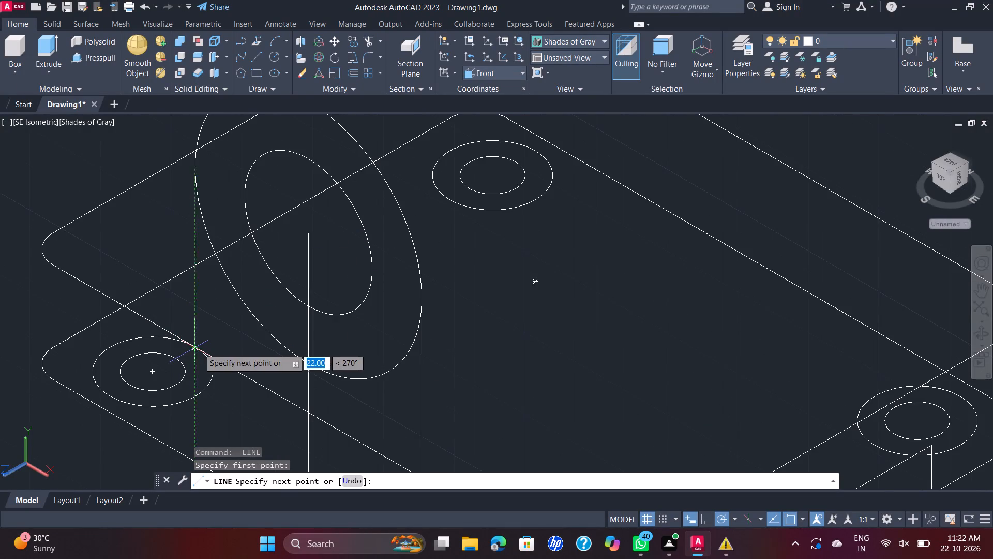
left_click(198, 347)
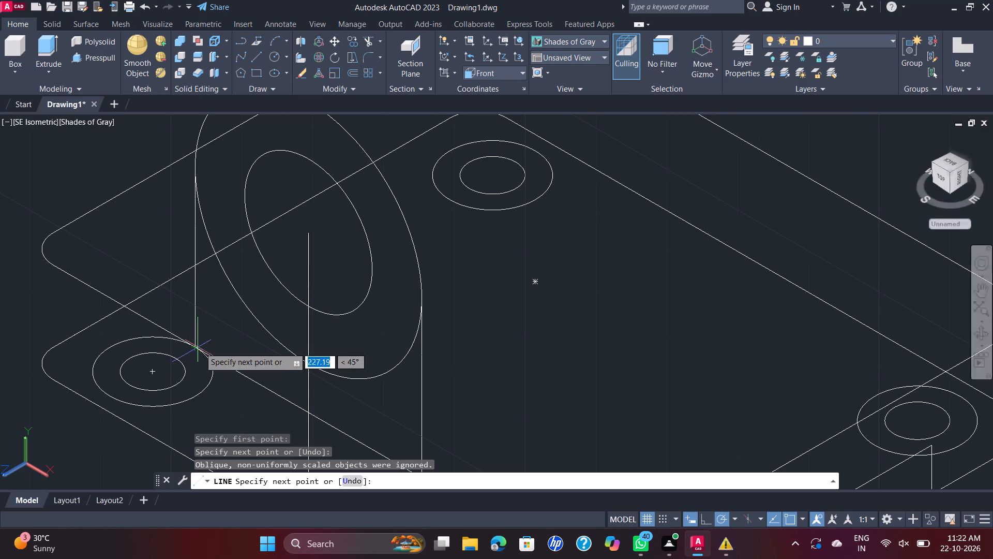
key("Escape")
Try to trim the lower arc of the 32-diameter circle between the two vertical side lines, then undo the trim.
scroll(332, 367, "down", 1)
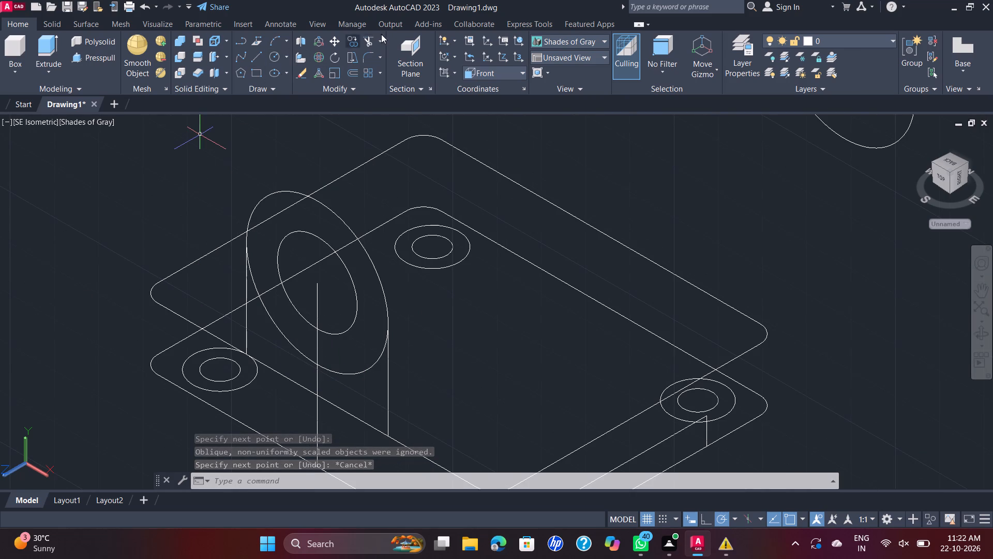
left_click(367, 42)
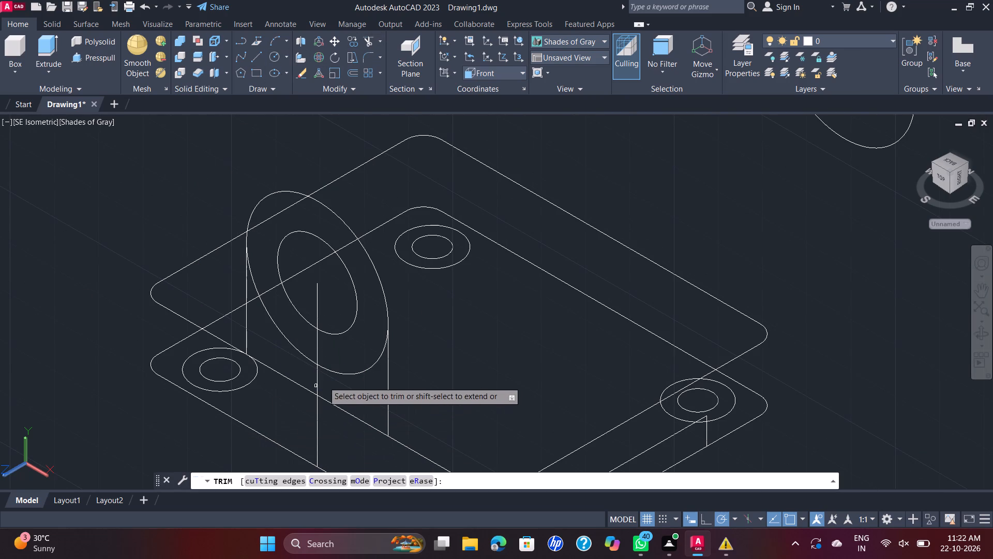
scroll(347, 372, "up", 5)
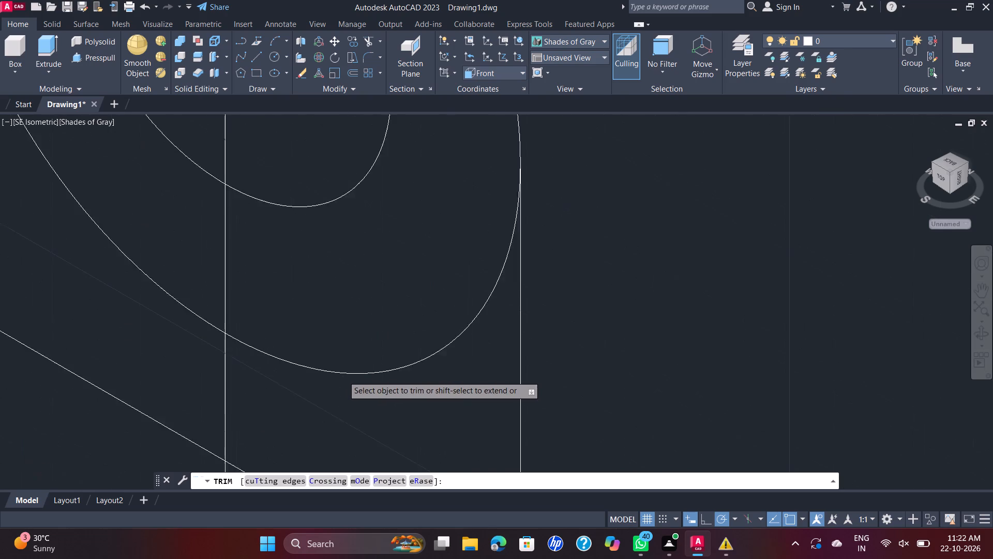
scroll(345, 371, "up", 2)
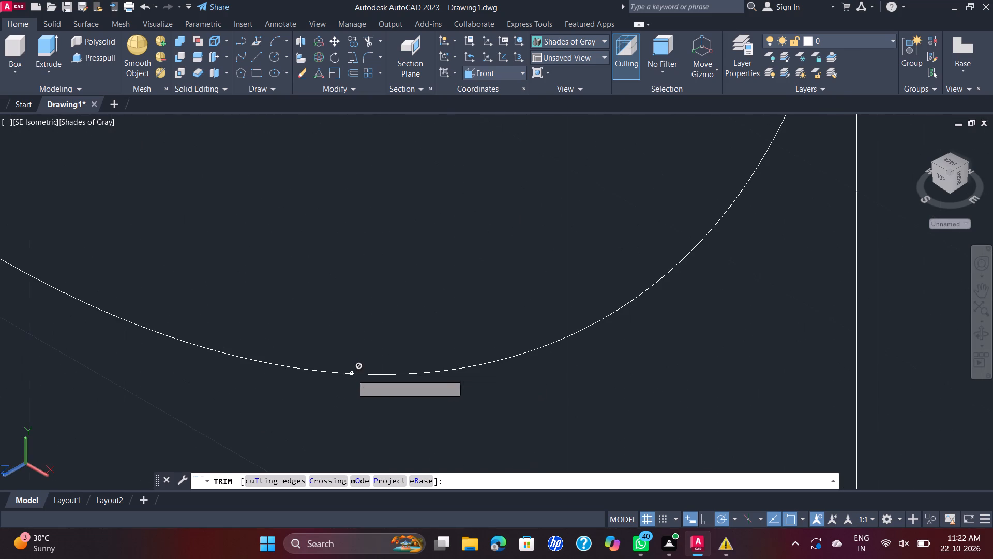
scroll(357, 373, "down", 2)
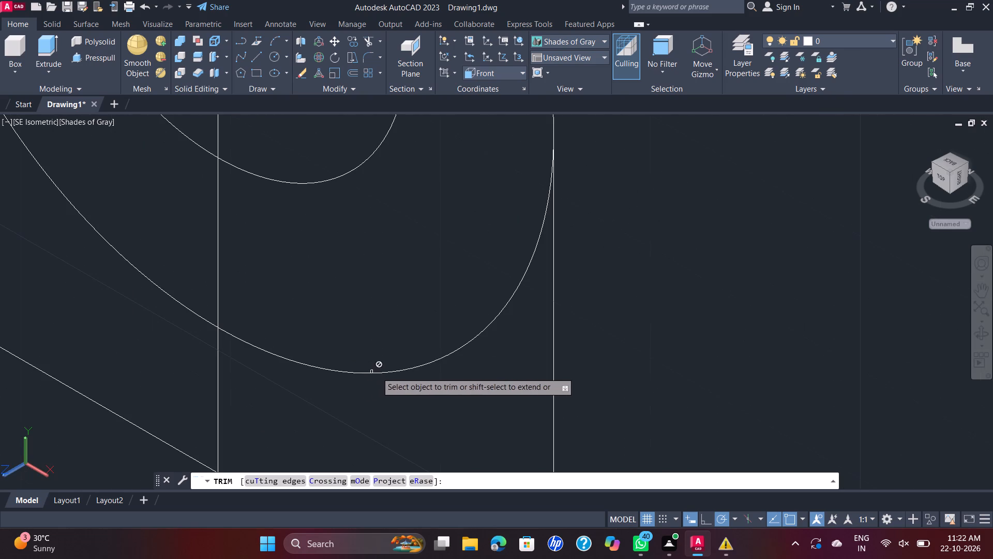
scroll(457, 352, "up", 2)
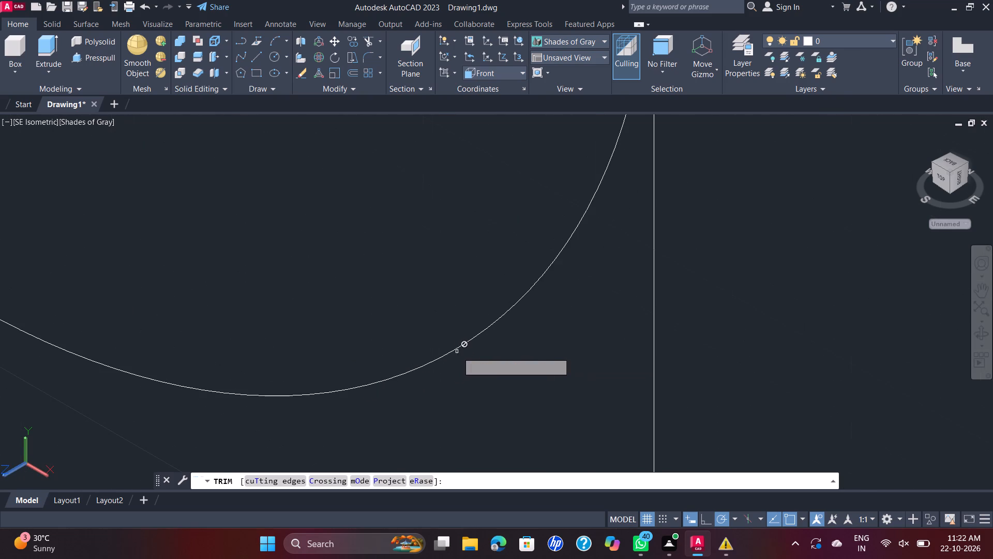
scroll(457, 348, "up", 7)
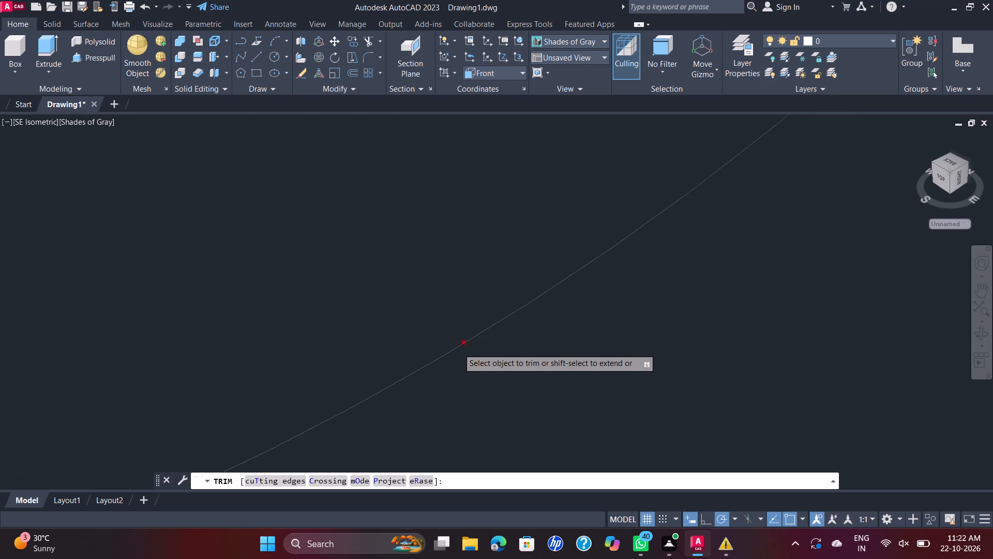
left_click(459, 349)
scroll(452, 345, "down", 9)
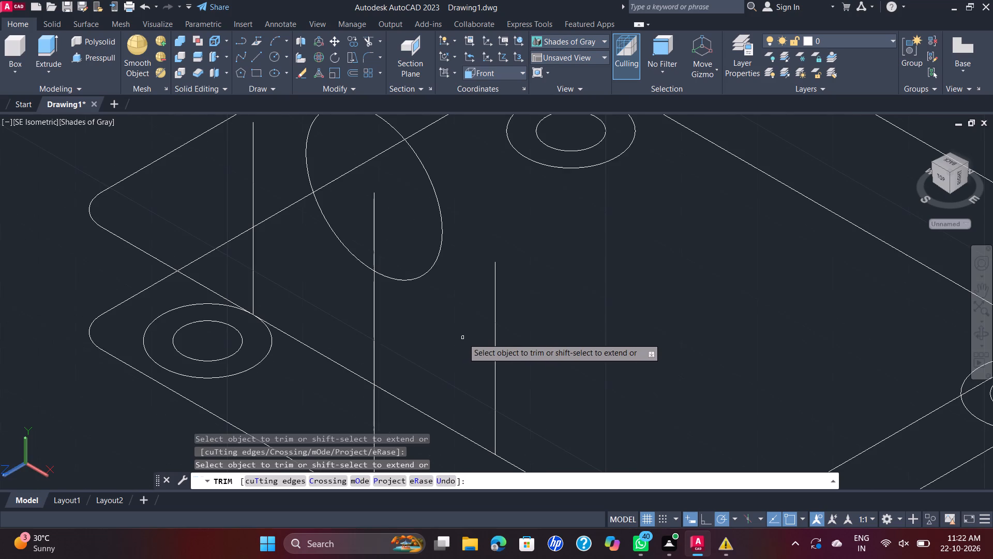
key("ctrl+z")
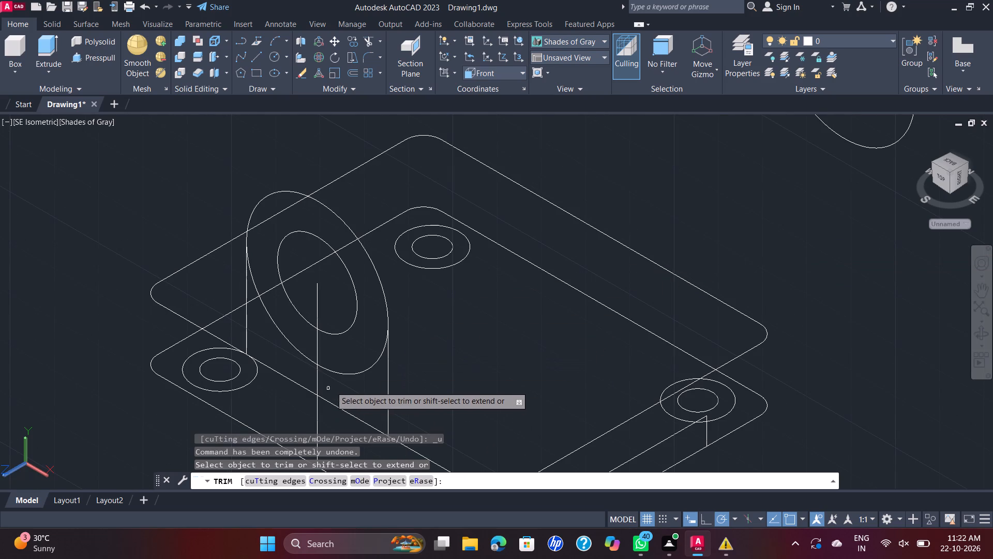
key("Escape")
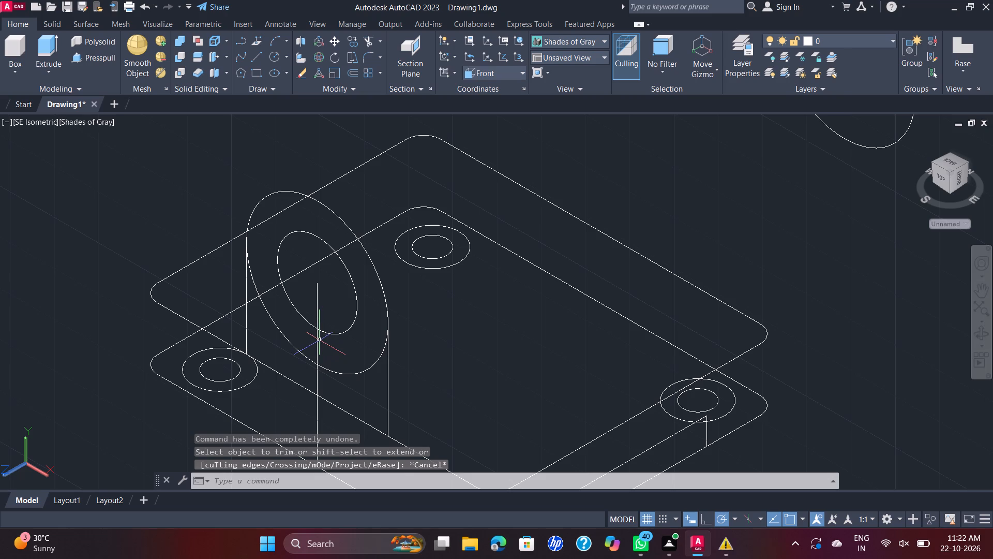
Delete the vertical construction line running from the concentric circles' centre down to the lower base outline.
left_click(319, 340)
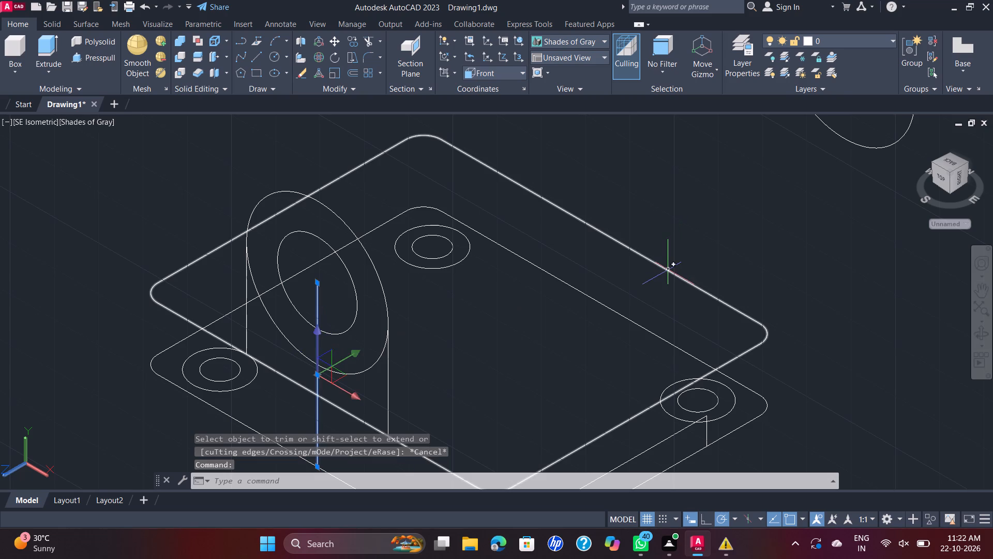
key("Delete")
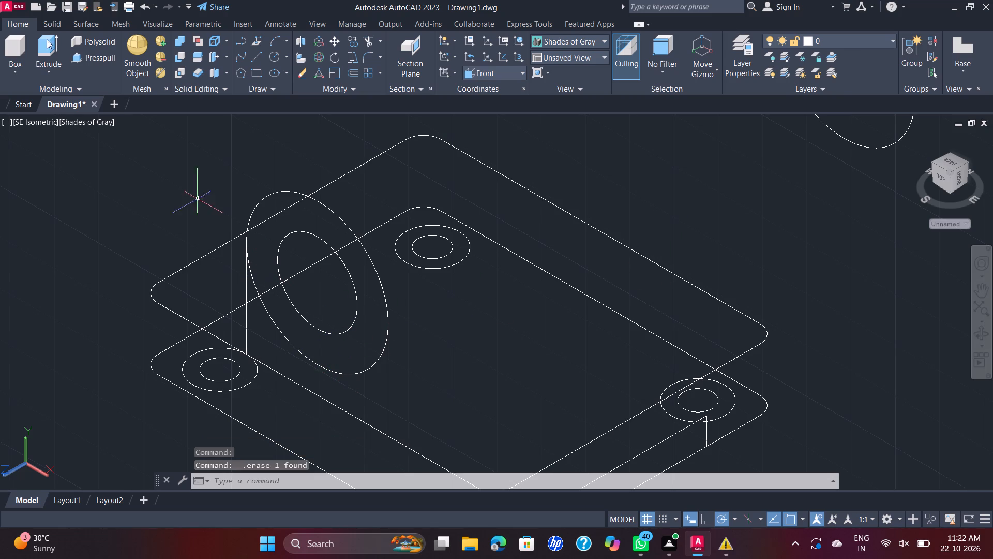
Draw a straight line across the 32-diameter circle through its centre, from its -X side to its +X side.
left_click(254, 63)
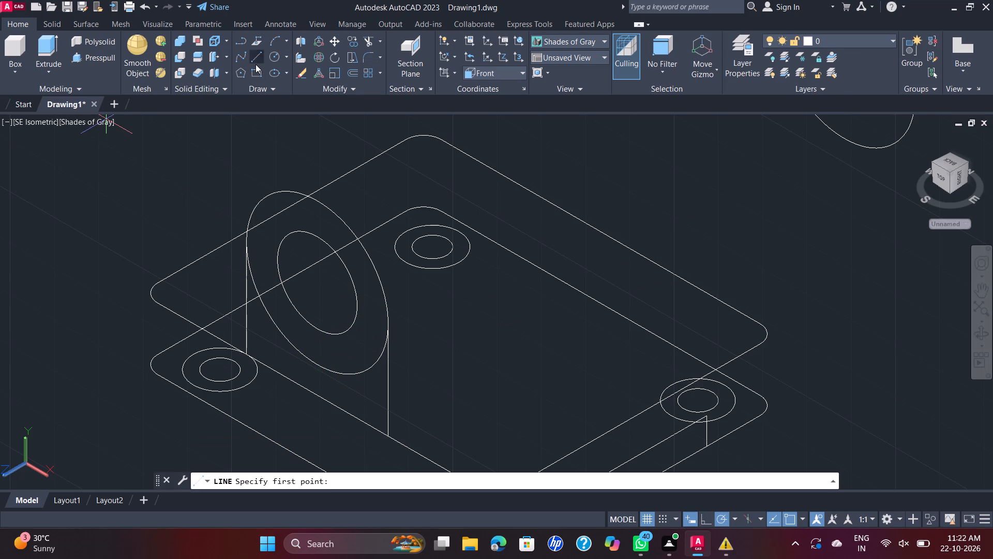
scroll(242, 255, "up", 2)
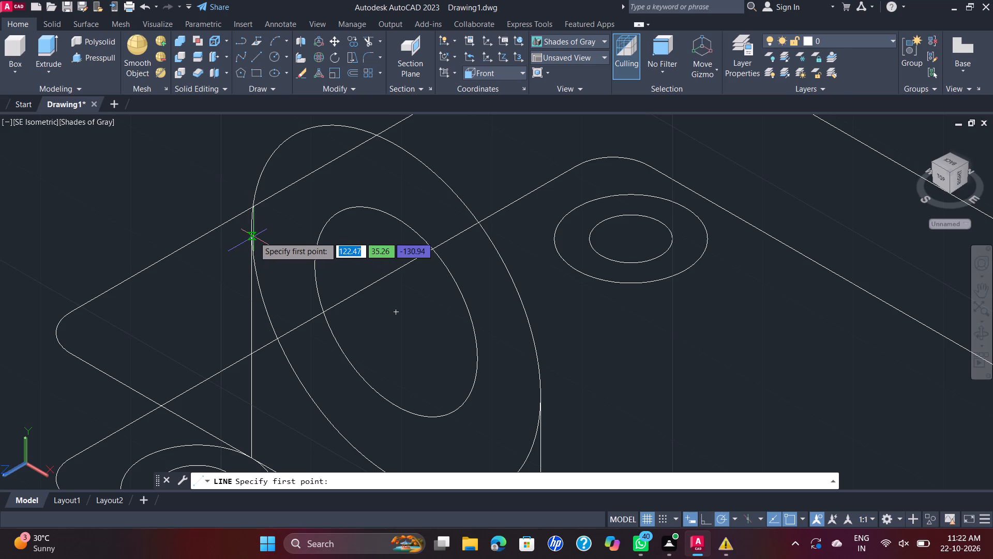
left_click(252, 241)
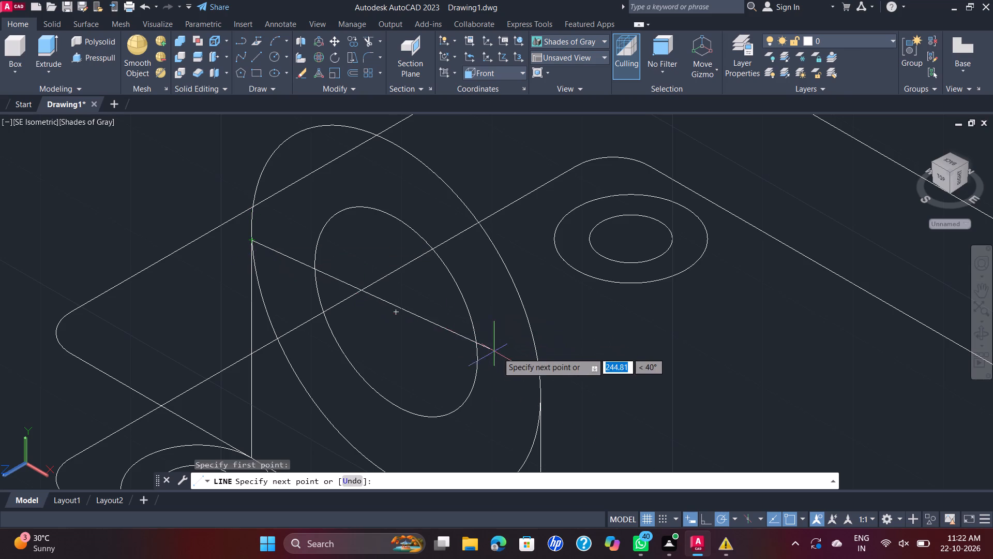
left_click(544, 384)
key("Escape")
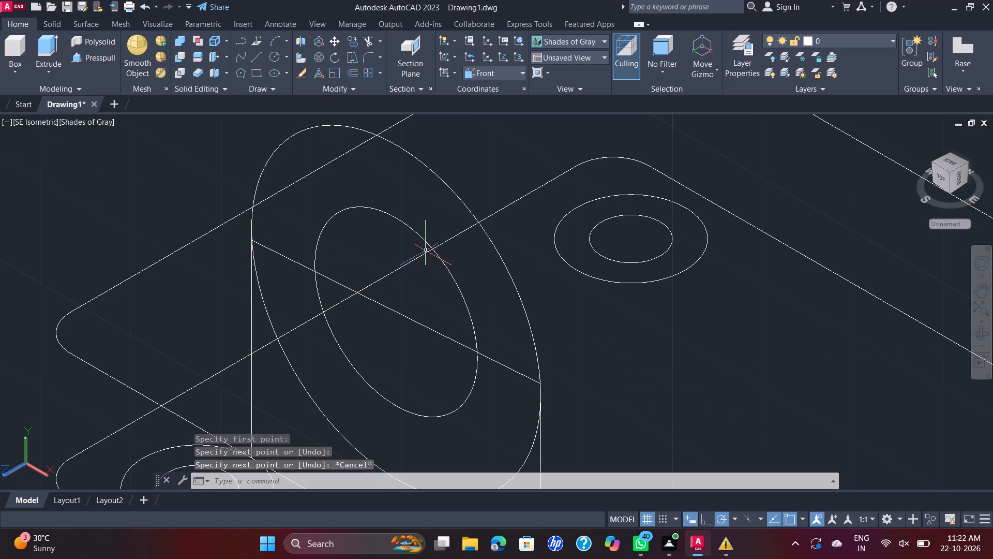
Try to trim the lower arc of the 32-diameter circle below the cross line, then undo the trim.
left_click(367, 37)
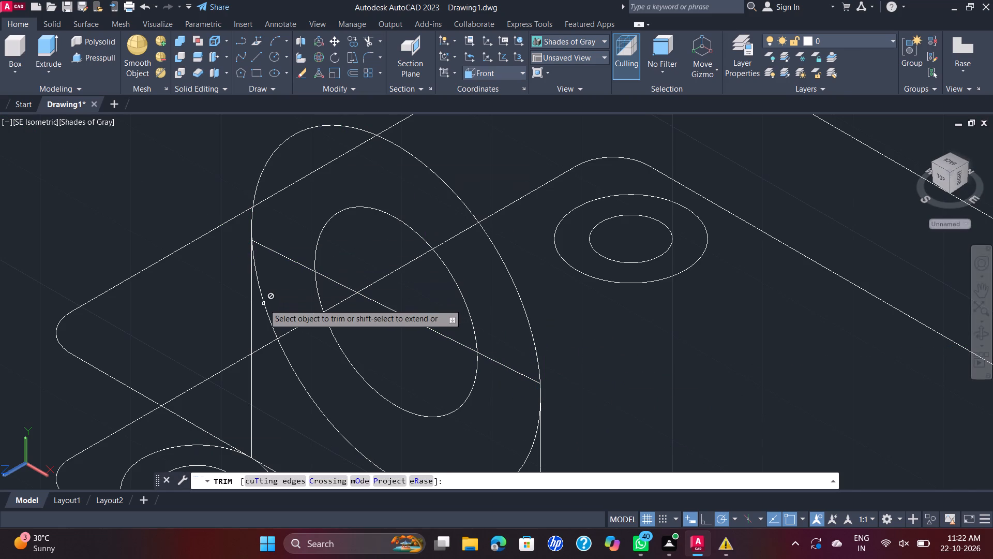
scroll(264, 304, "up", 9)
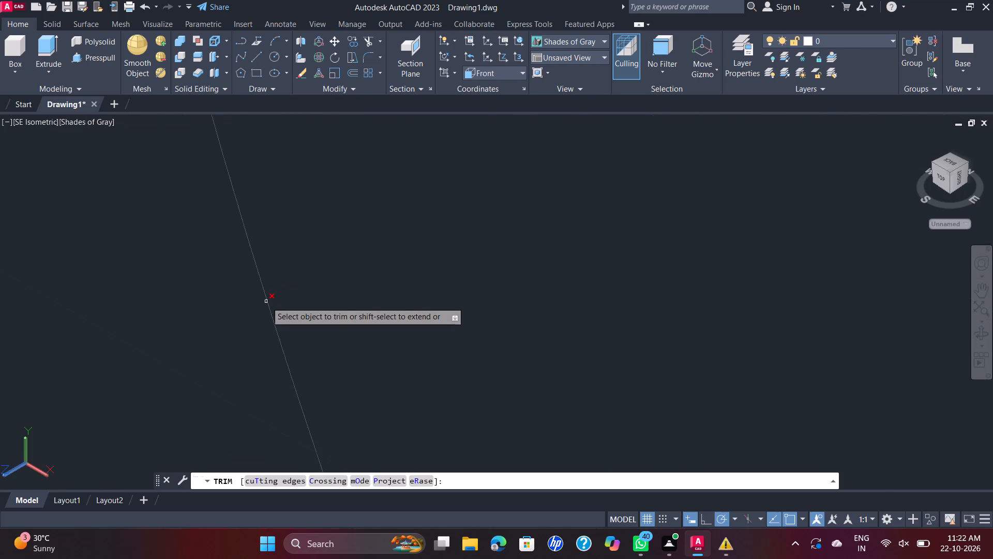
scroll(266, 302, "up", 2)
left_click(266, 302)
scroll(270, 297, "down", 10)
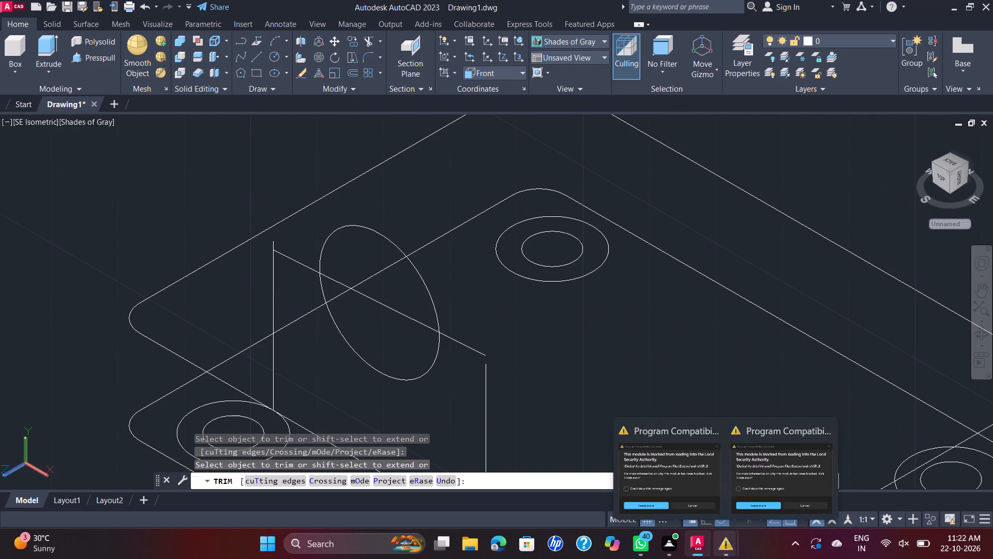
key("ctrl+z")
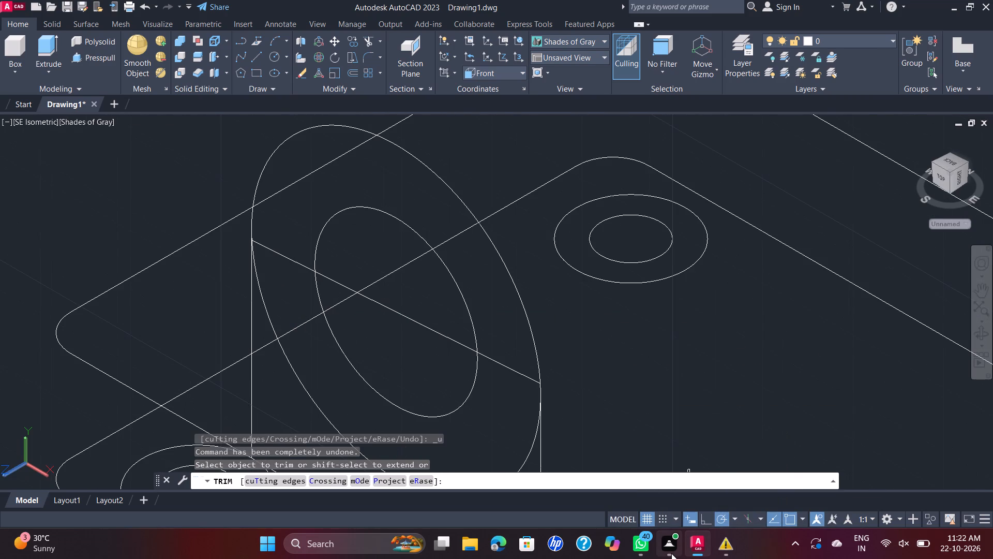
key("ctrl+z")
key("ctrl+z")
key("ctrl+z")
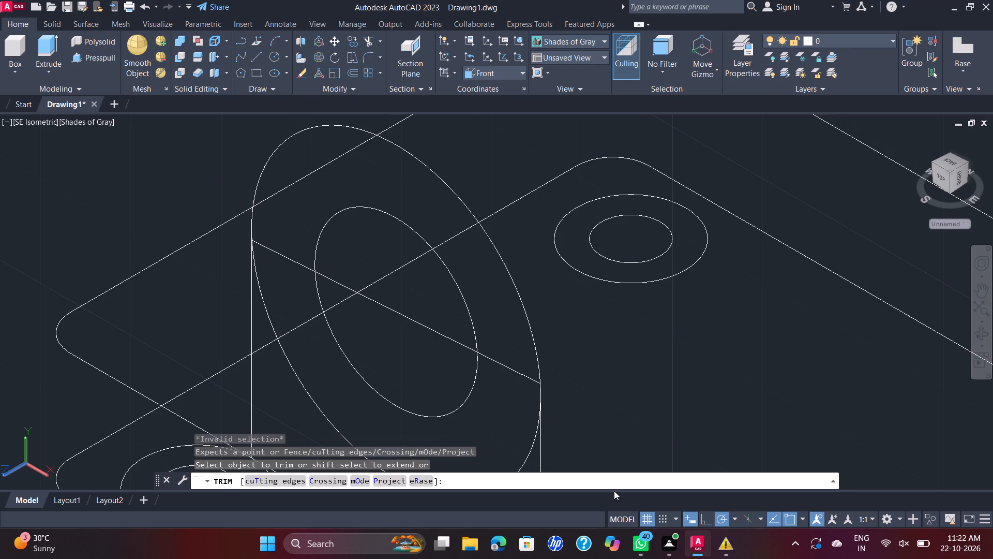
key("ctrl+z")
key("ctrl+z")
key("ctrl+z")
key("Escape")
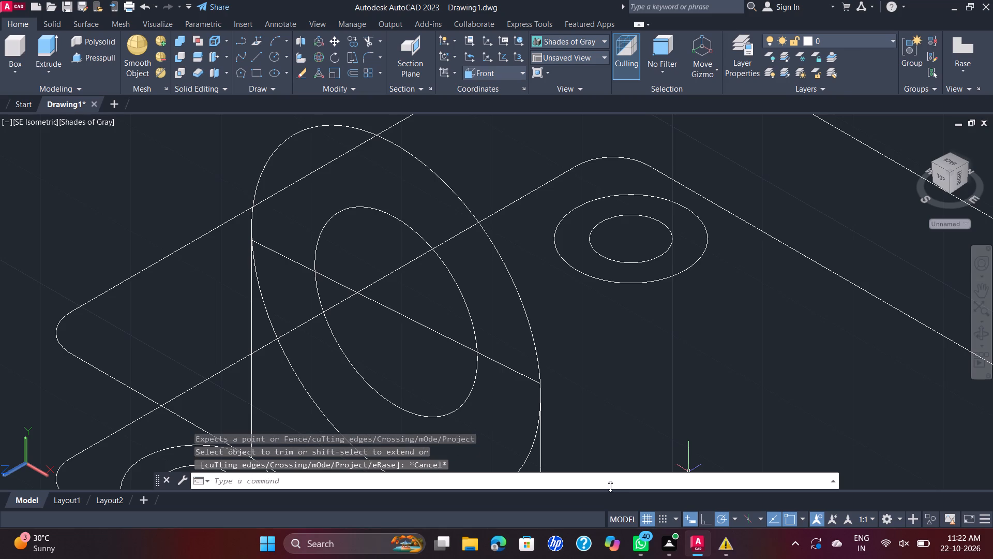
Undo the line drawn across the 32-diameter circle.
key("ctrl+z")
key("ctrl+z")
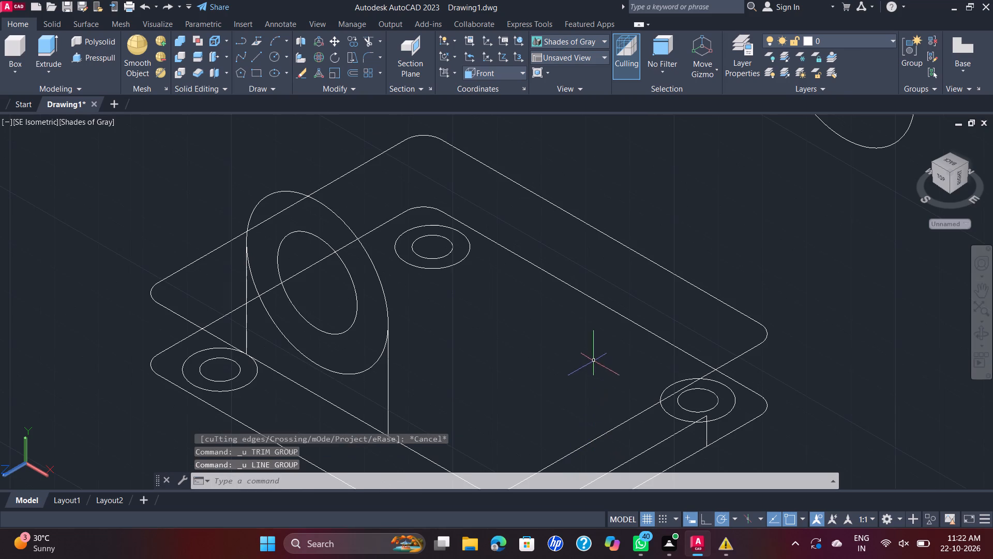
Examine where the +X vertical side line meets the 32-diameter circle, and compare the profile with the whole model.
scroll(399, 299, "up", 1)
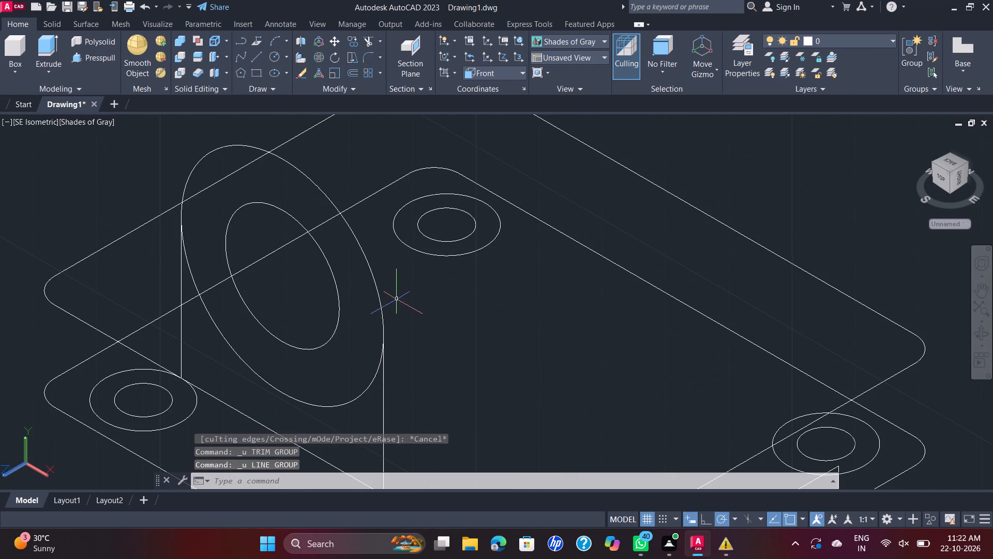
scroll(376, 350, "up", 6)
scroll(388, 297, "up", 4)
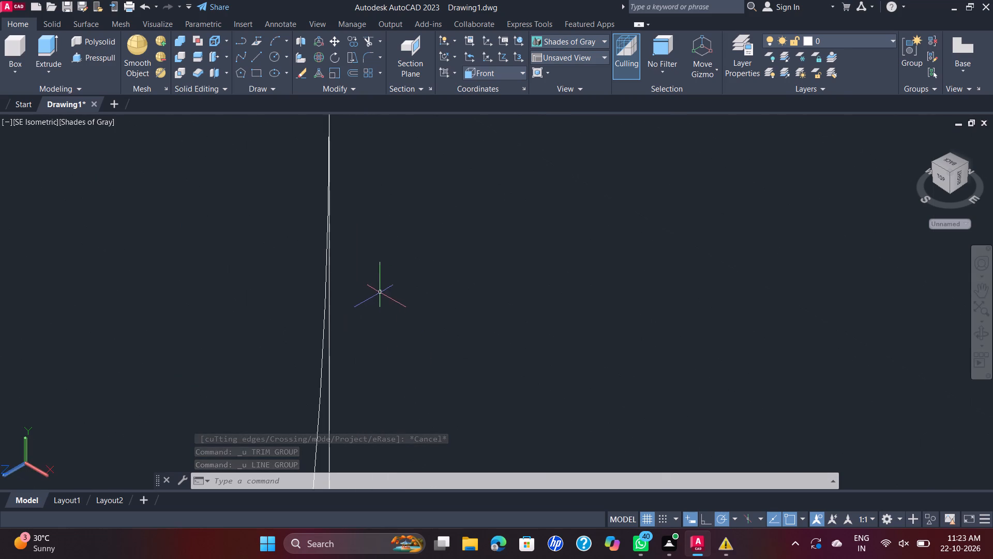
scroll(327, 259, "up", 4)
scroll(324, 233, "down", 1)
middle_click_drag(326, 229, 380, 439)
scroll(326, 229, "down", 1)
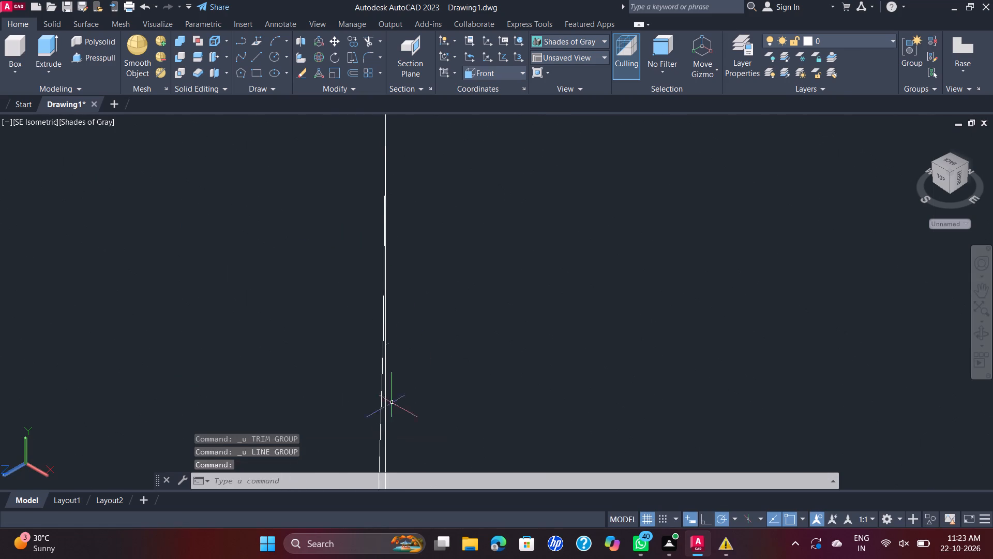
scroll(401, 142, "up", 6)
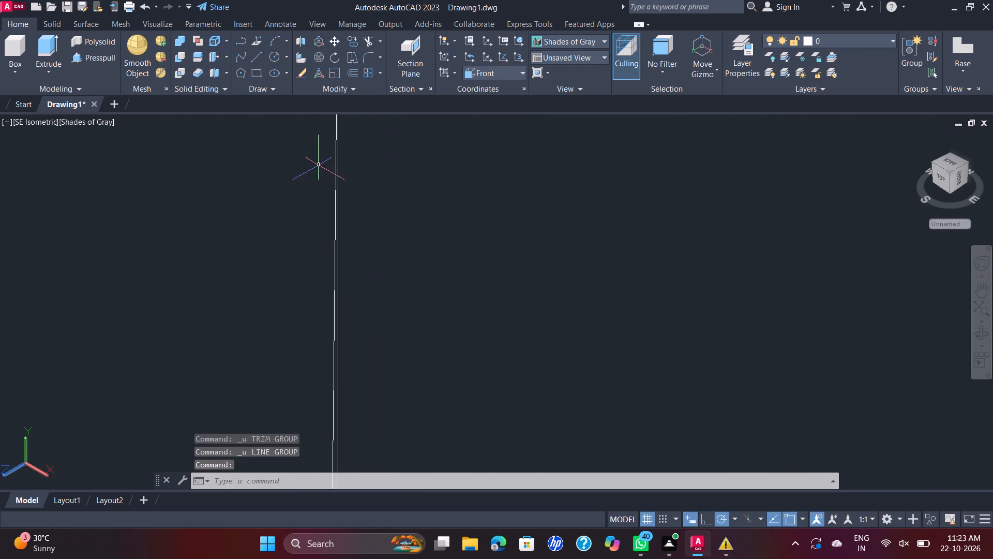
scroll(315, 164, "up", 2)
scroll(359, 161, "down", 10)
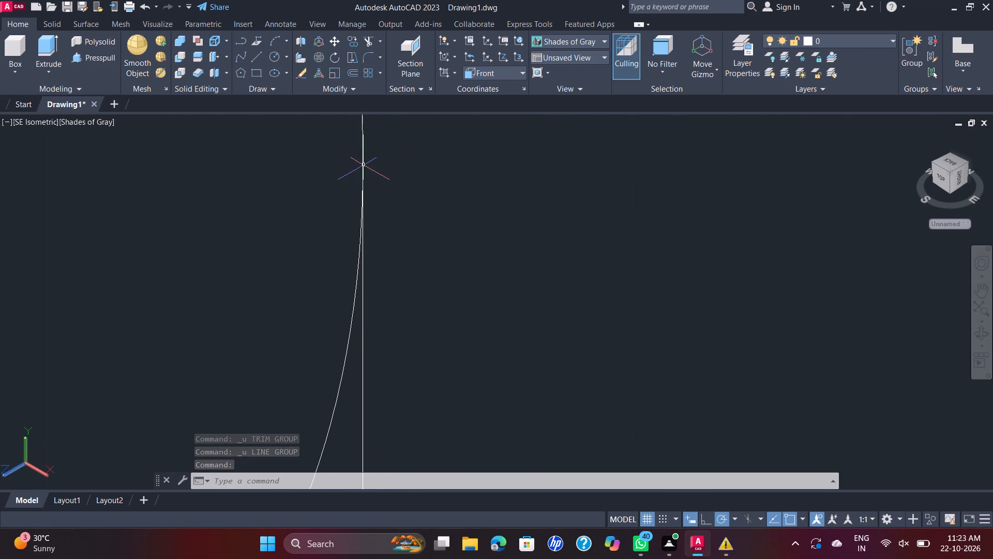
scroll(387, 180, "down", 5)
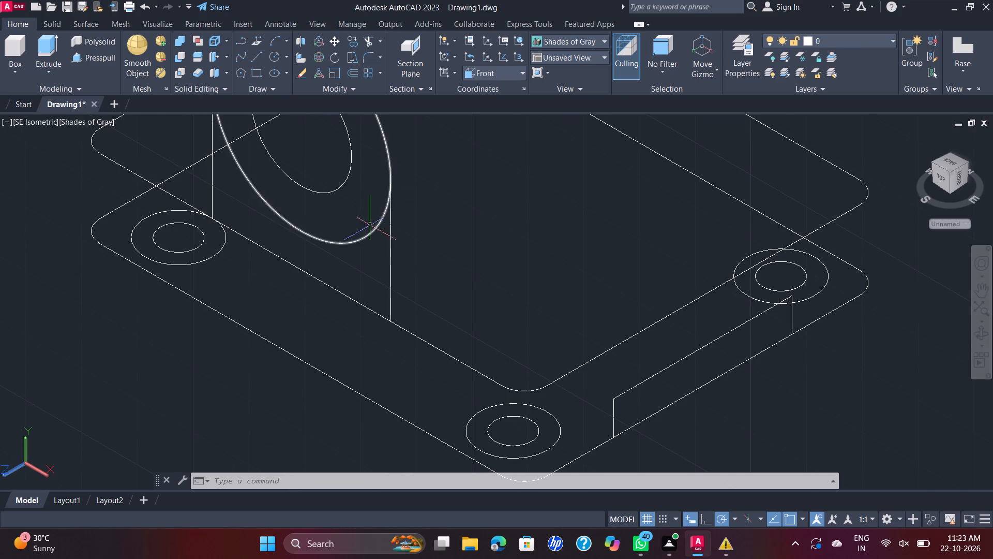
scroll(370, 251, "down", 2)
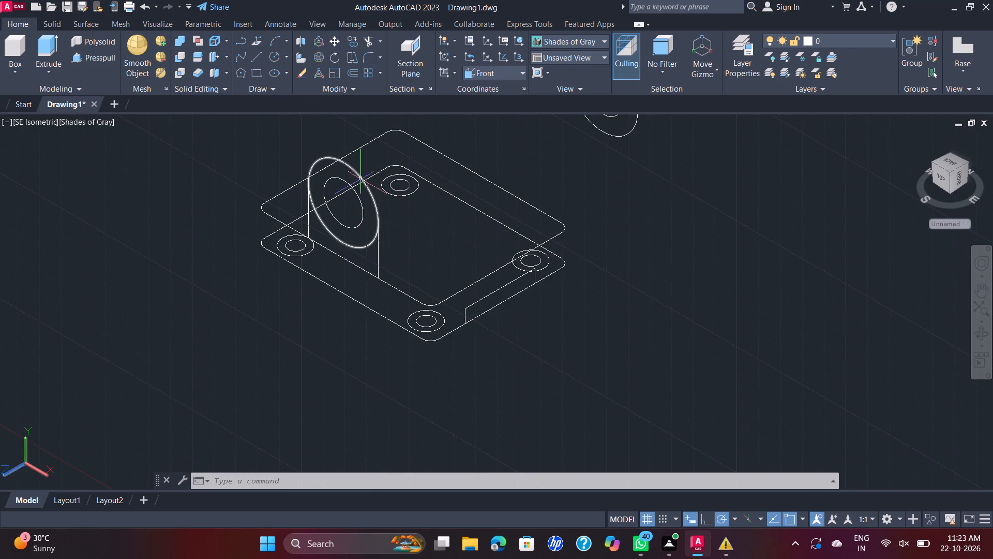
scroll(512, 239, "down", 1)
middle_click_drag(512, 239, 441, 398)
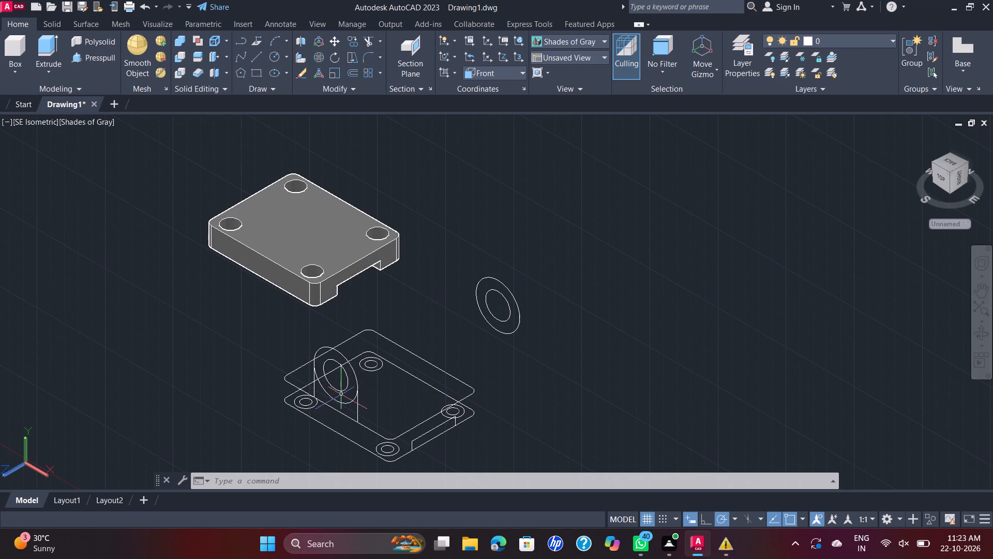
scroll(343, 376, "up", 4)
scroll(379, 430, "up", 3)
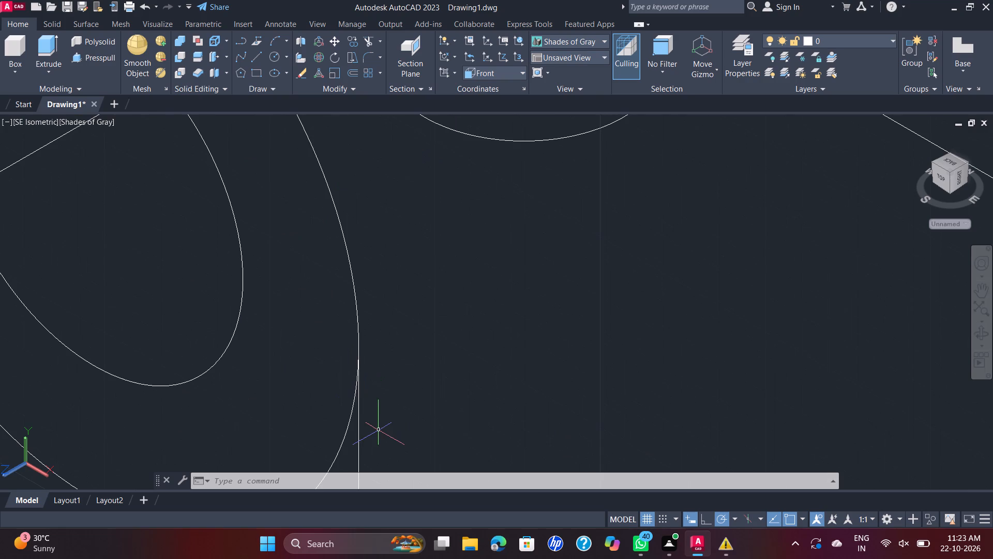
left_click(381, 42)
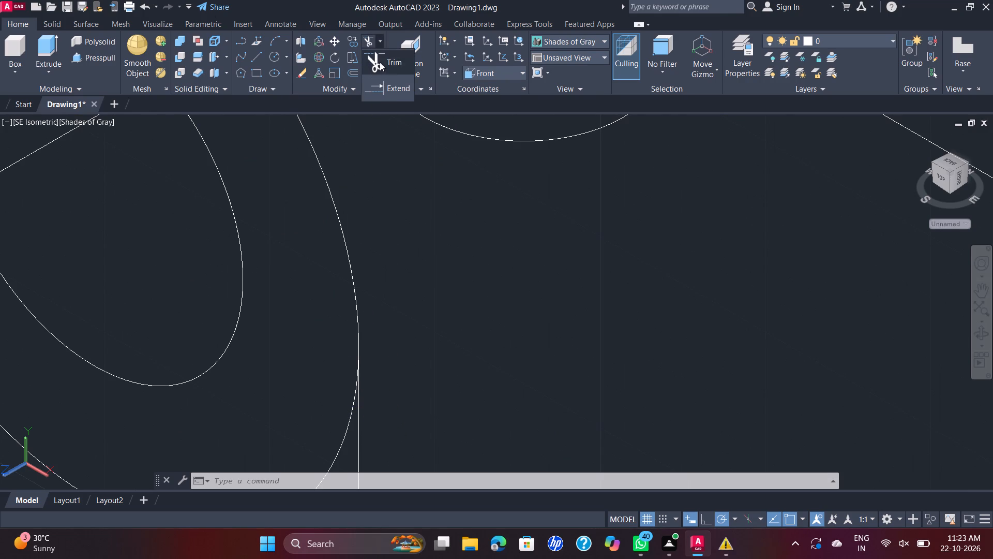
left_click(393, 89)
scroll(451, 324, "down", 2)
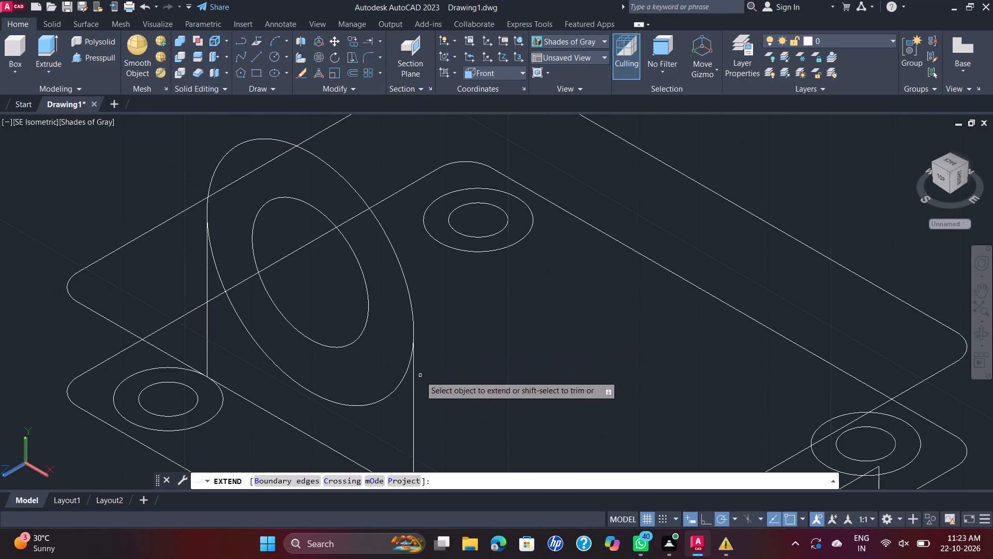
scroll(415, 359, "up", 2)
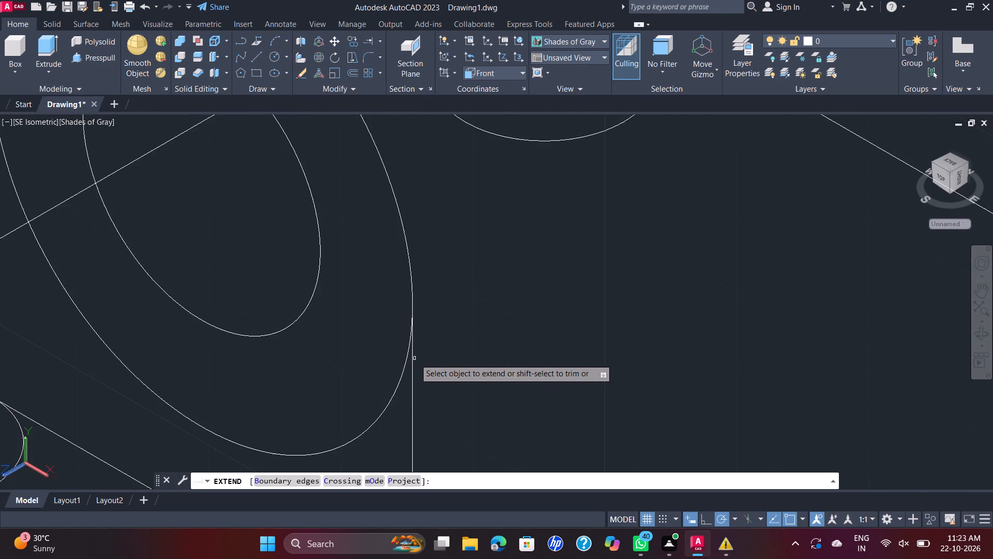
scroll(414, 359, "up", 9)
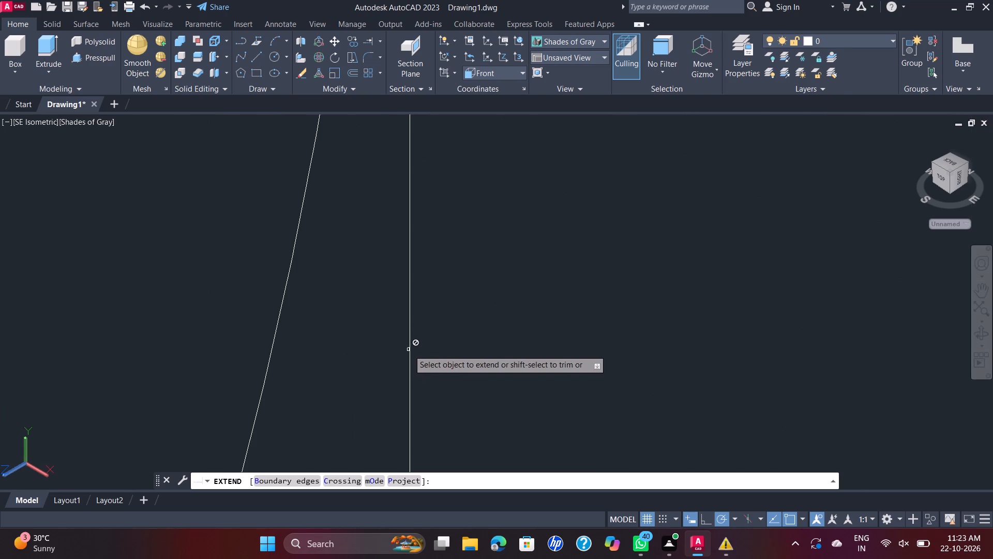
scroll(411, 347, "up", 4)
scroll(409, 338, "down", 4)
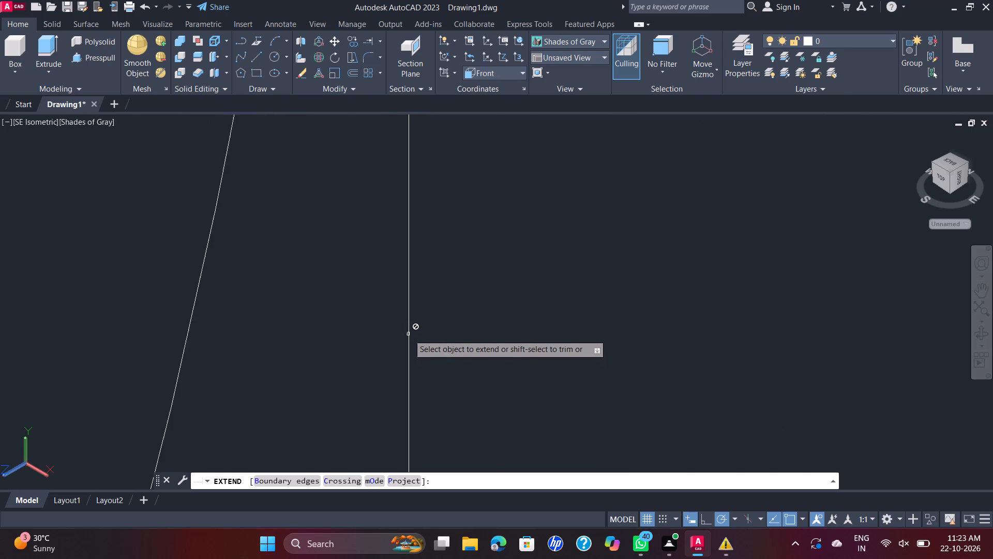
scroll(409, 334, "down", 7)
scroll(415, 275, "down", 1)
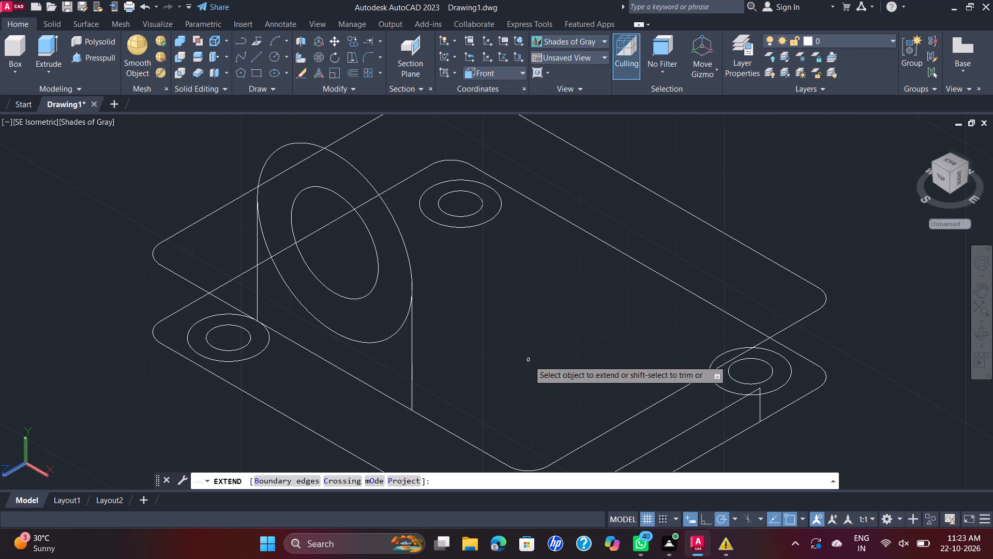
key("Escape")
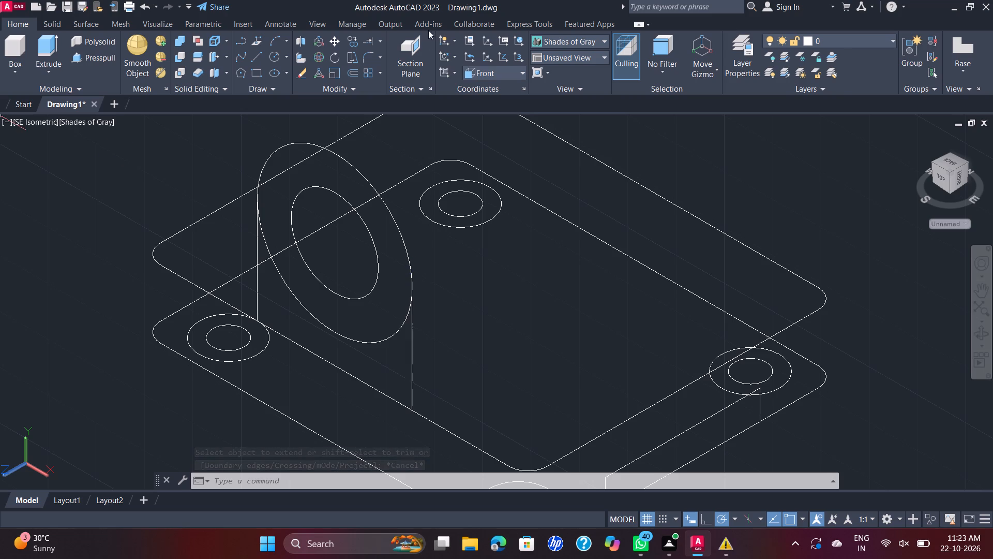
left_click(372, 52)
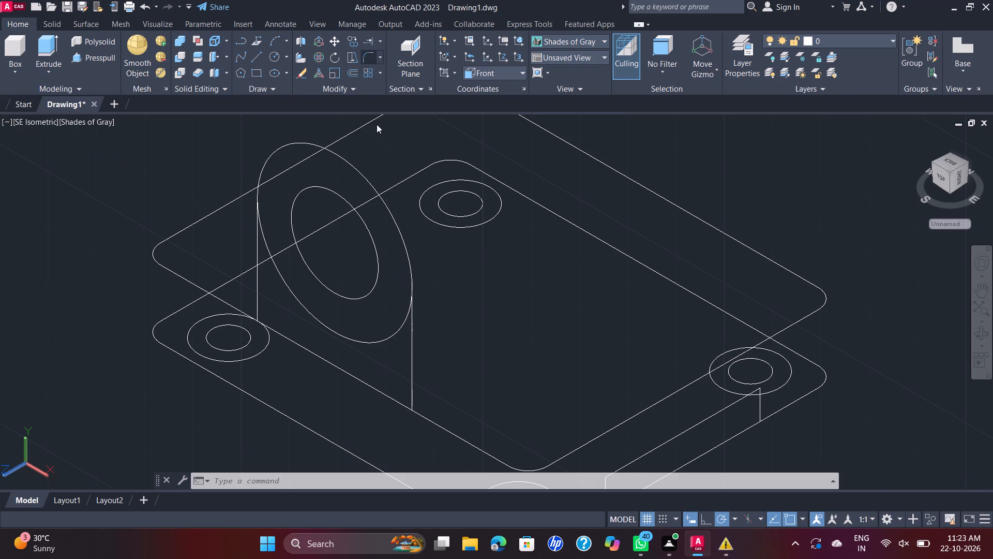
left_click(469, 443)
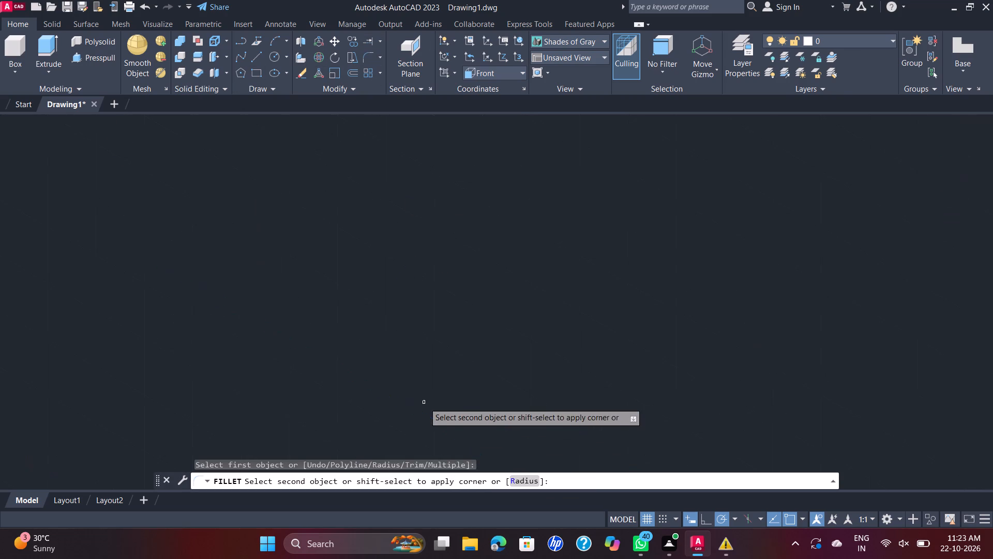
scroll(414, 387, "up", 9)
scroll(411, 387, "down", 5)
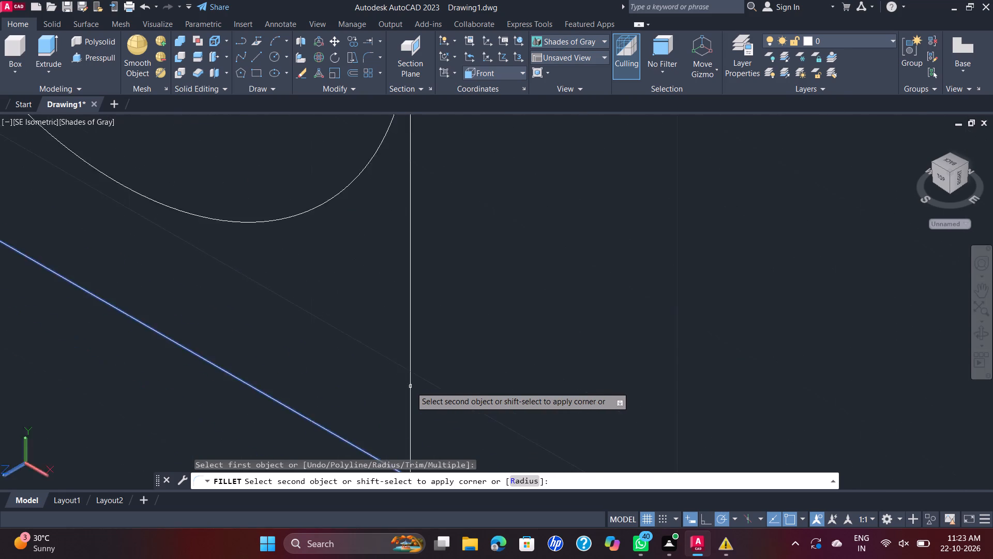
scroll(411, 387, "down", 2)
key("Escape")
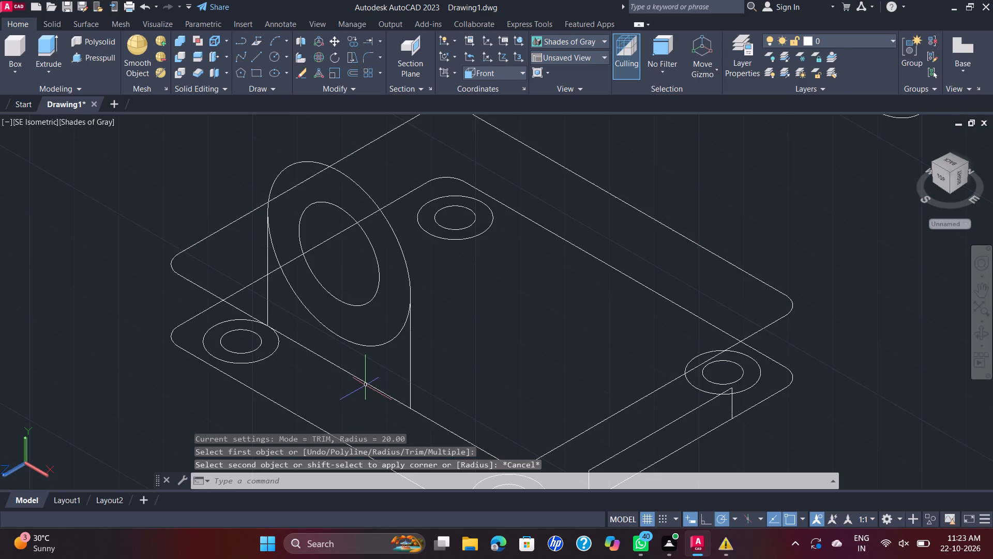
Explode the raised rounded base outline into separate lines and arcs.
left_click(367, 385)
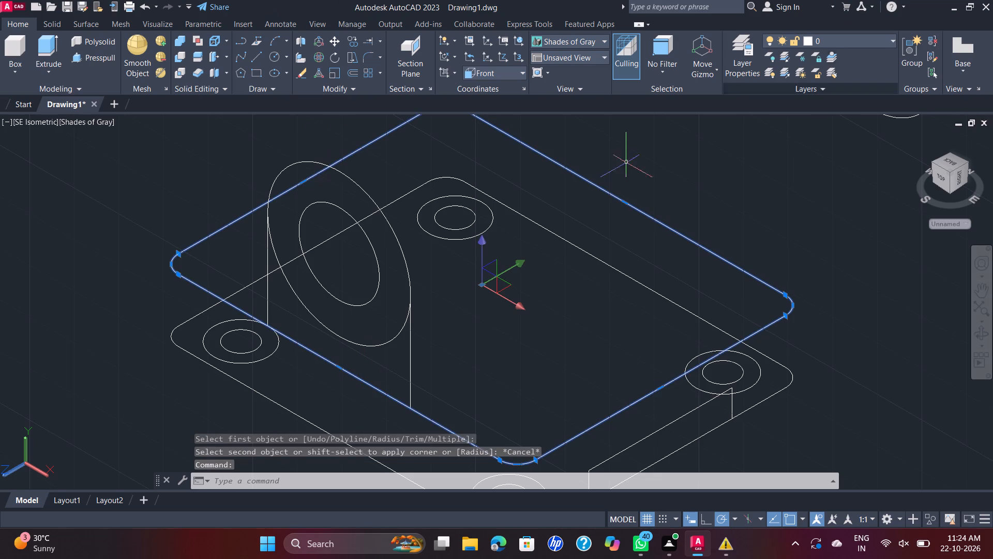
left_click(345, 89)
left_click(340, 105)
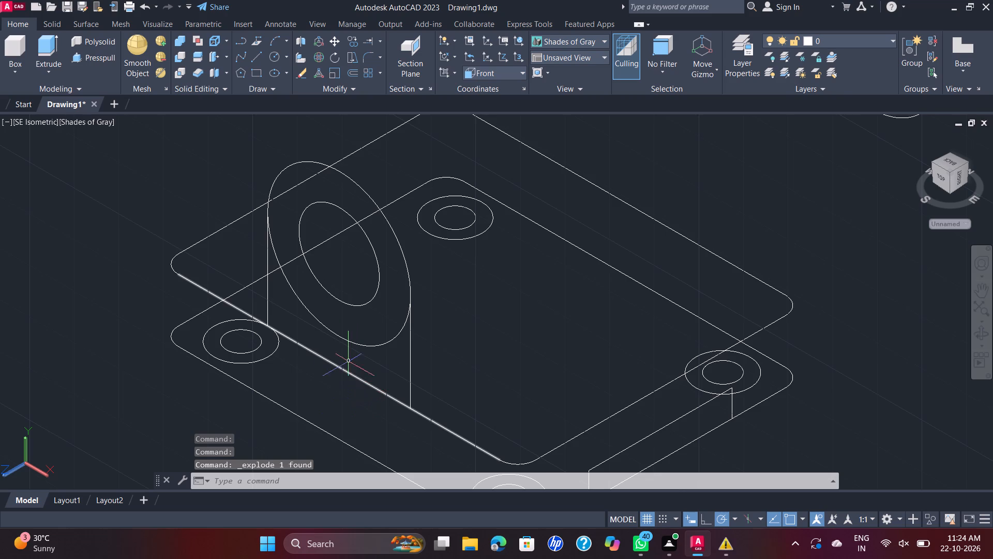
Delete the raised outline's straight edge that runs beneath the concentric circles and touches both vertical side lines.
left_click(360, 379)
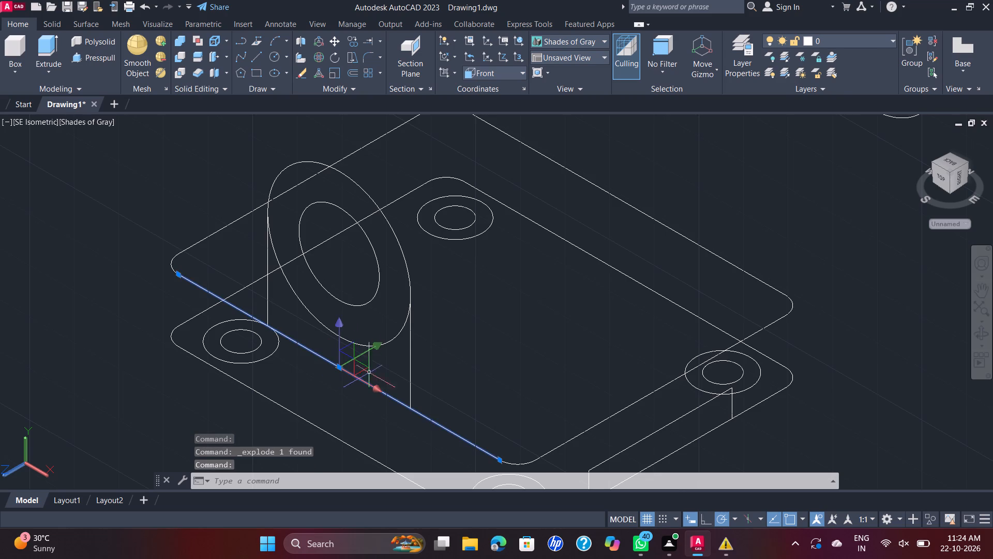
key("Delete")
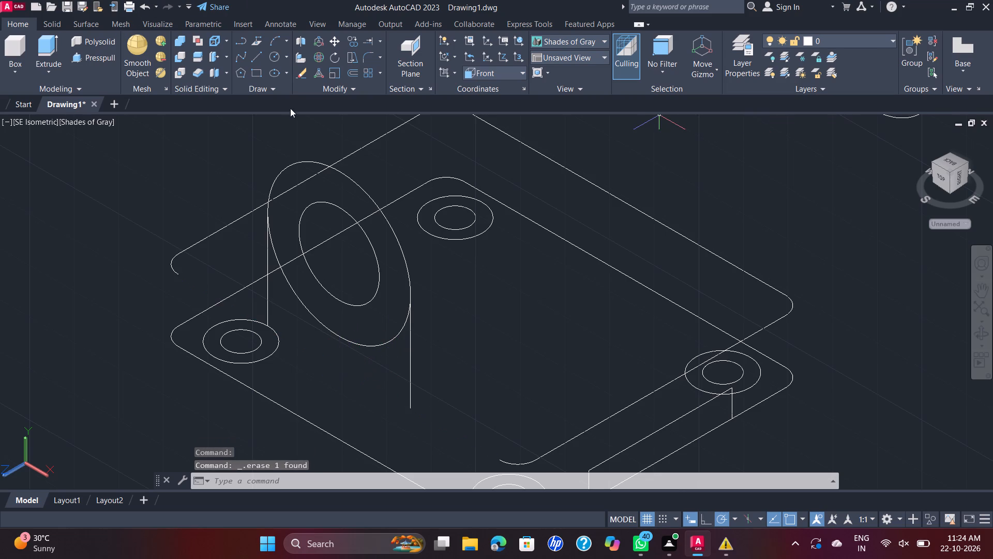
Draw a line from the open end of the raised outline's -X corner arc to the bottom of the nearer vertical side line.
left_click(260, 53)
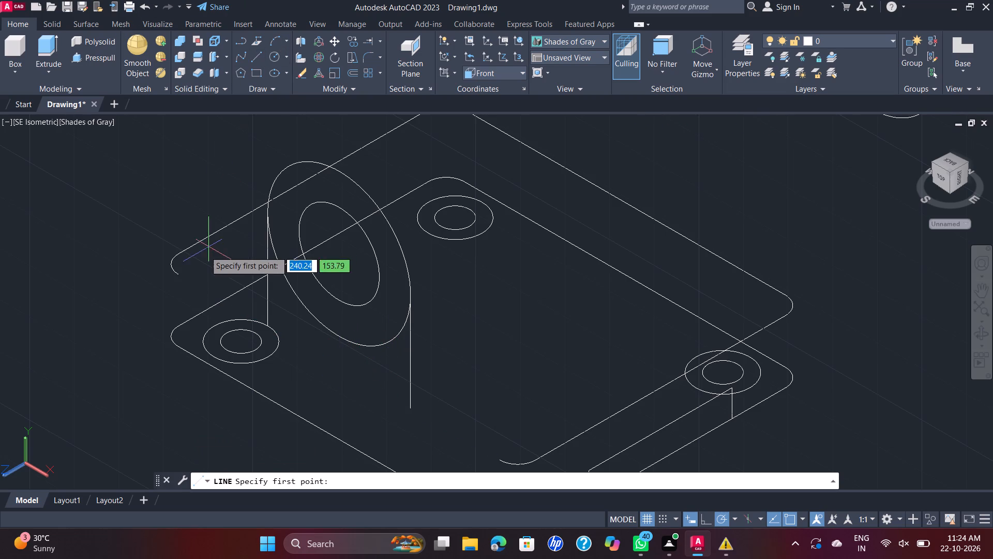
left_click(180, 273)
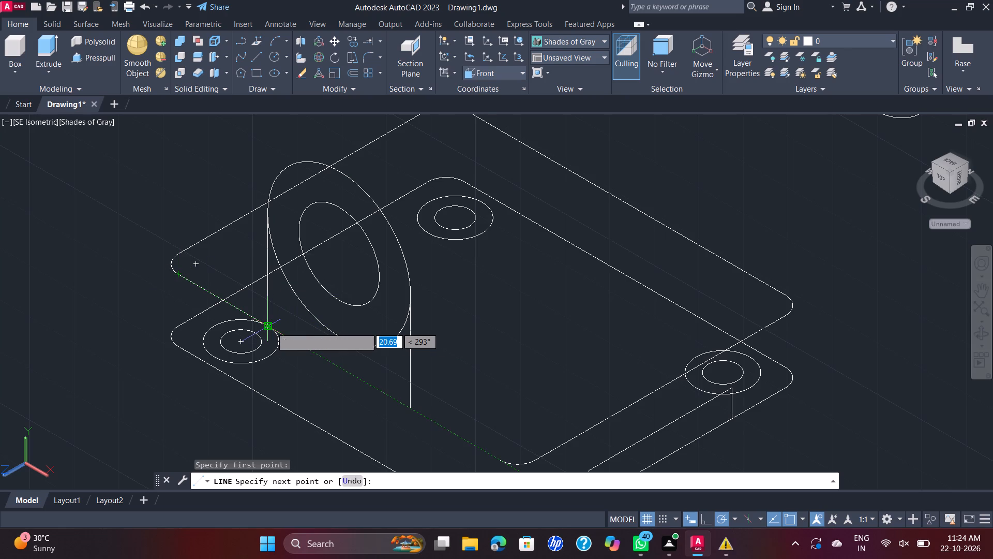
scroll(271, 326, "up", 2)
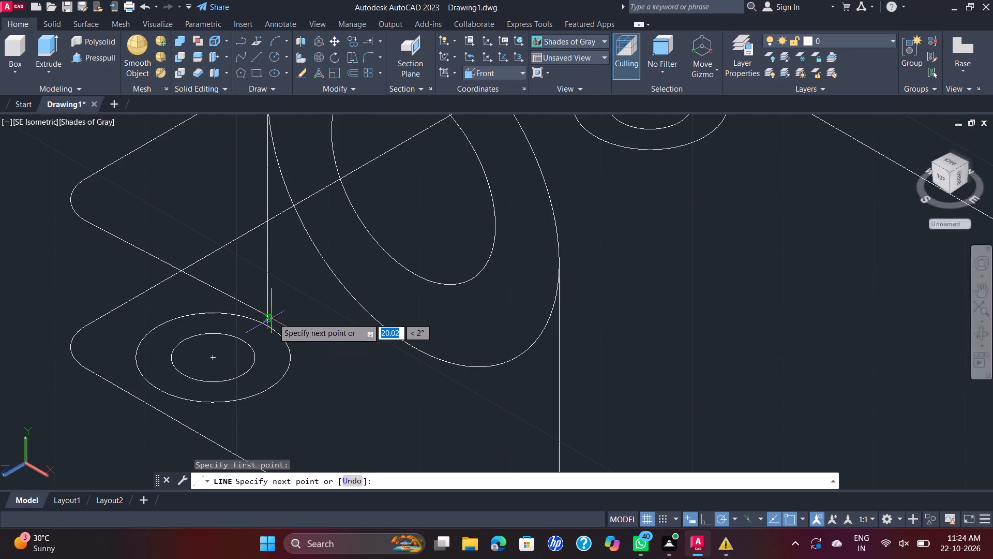
scroll(274, 325, "up", 3)
left_click(253, 329)
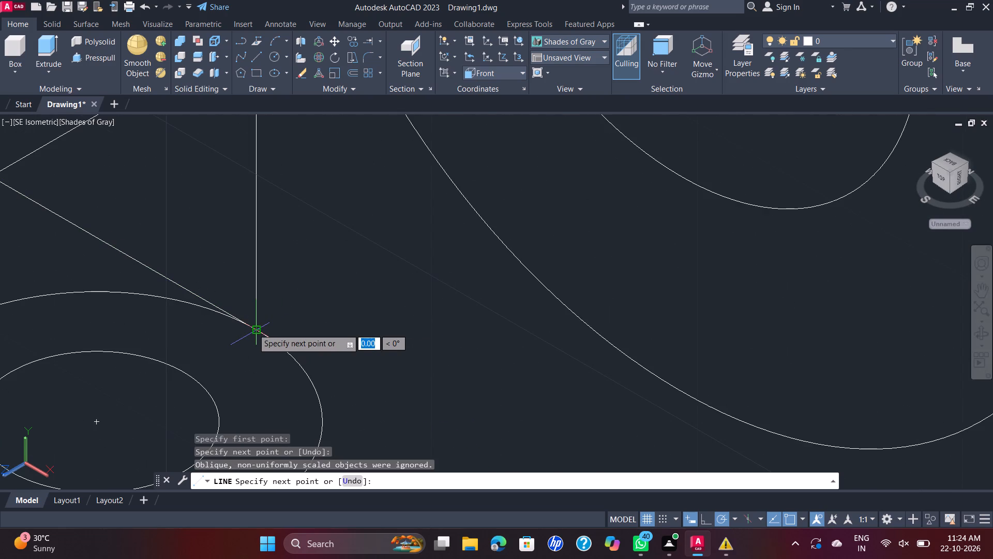
scroll(259, 325, "down", 4)
scroll(366, 356, "down", 1)
key("Escape")
scroll(371, 355, "down", 1)
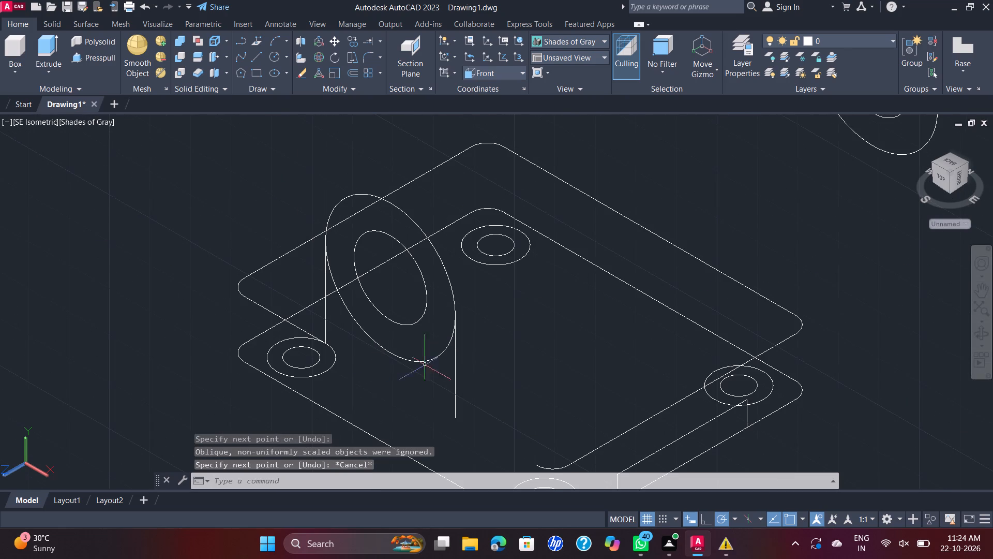
Draw a line from the open end of the raised outline's front +X corner arc to the bottom of the other vertical side line.
key("space")
scroll(531, 435, "up", 3)
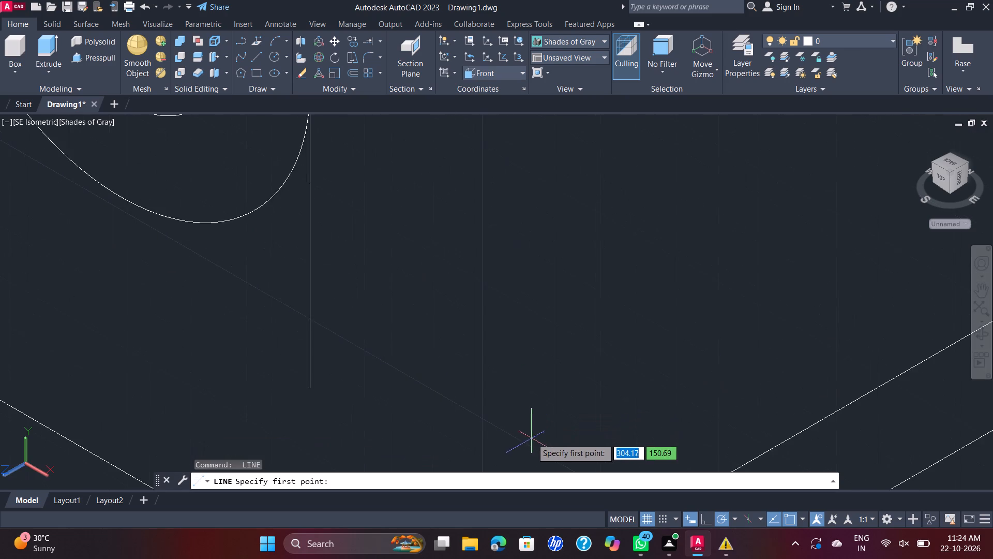
middle_click_drag(533, 438, 582, 293)
scroll(582, 292, "down", 1)
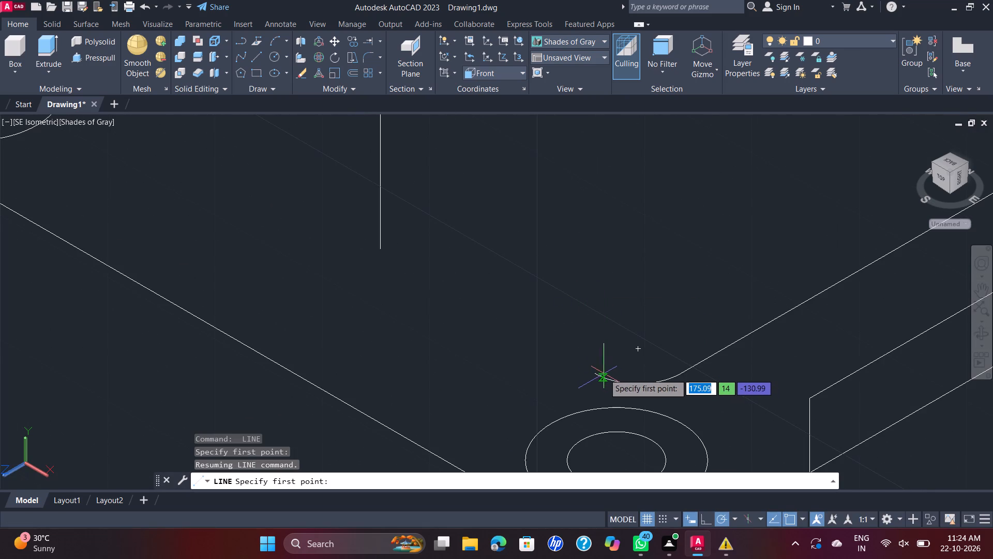
left_click(597, 375)
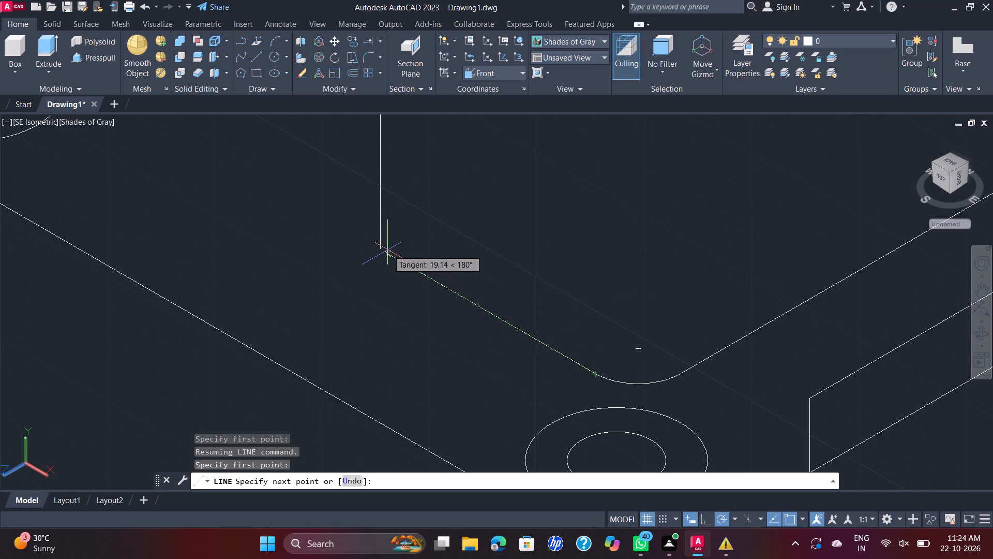
left_click(379, 248)
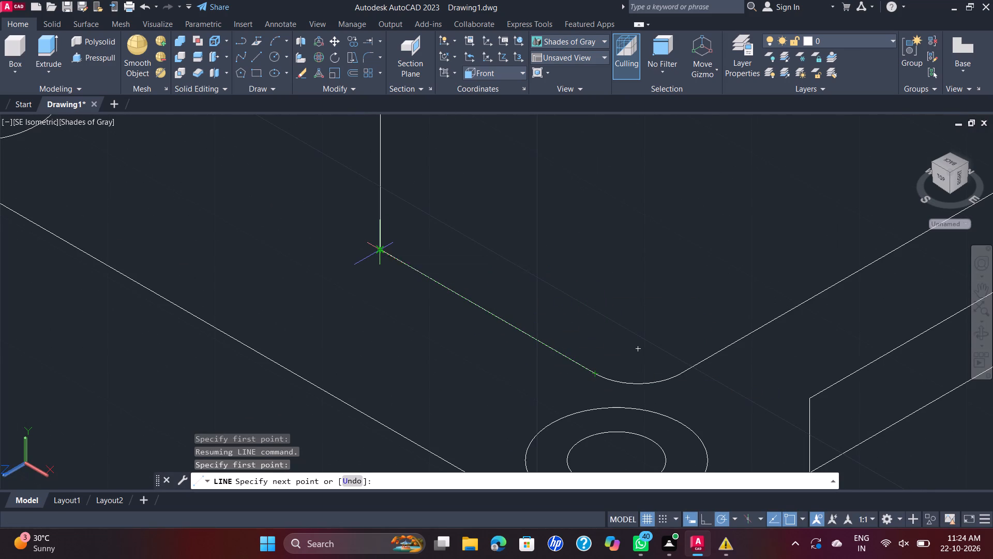
key("Escape")
scroll(598, 208, "down", 2)
scroll(548, 233, "up", 4)
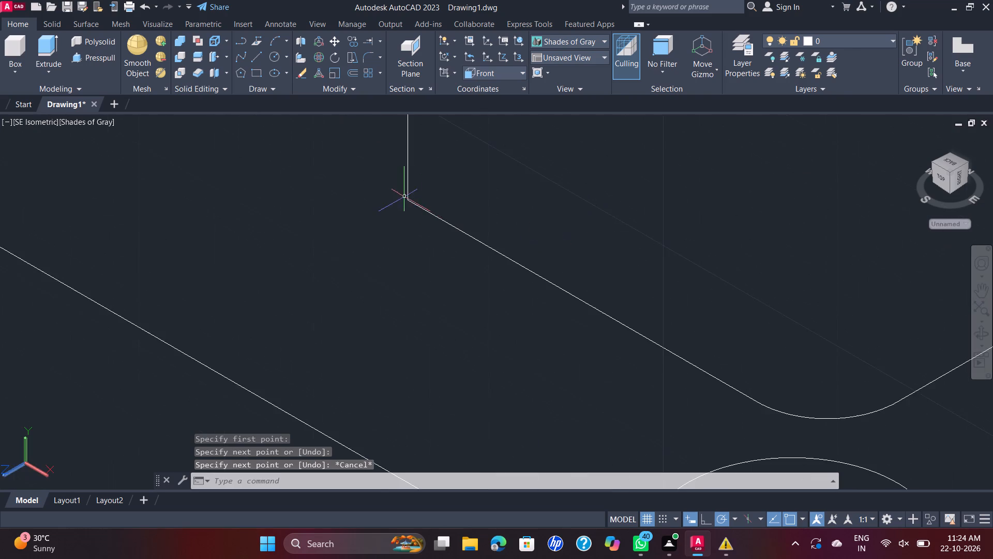
scroll(403, 196, "up", 7)
scroll(432, 196, "down", 10)
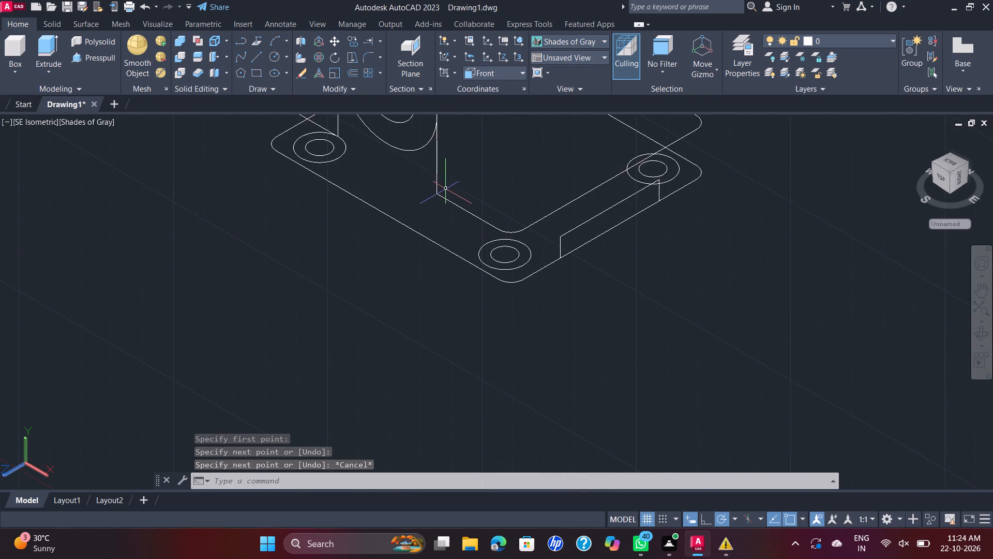
middle_click_drag(446, 189, 463, 310)
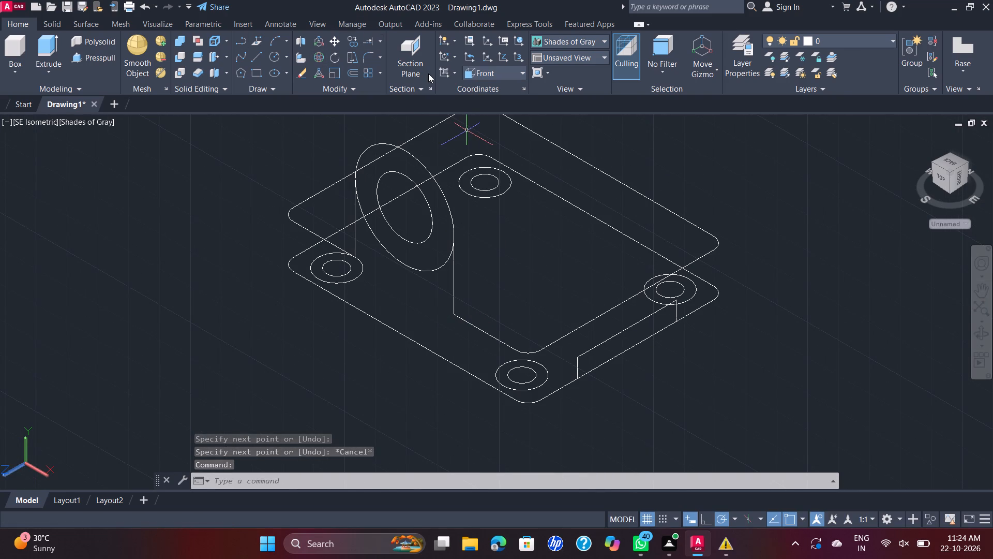
Fillet both corners where the vertical side lines meet the new raised edge lines with radius 4.
left_click(370, 52)
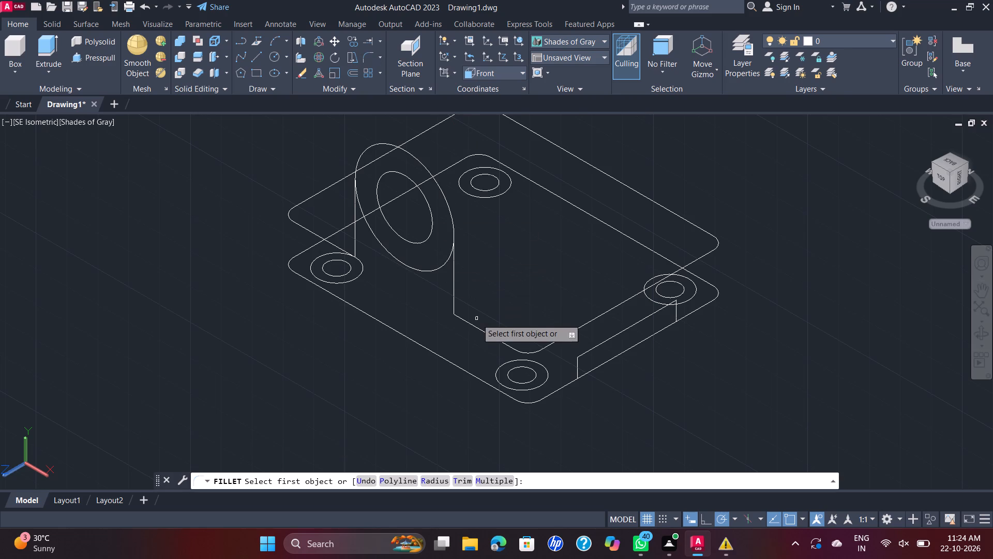
left_click(478, 333)
left_click(481, 332)
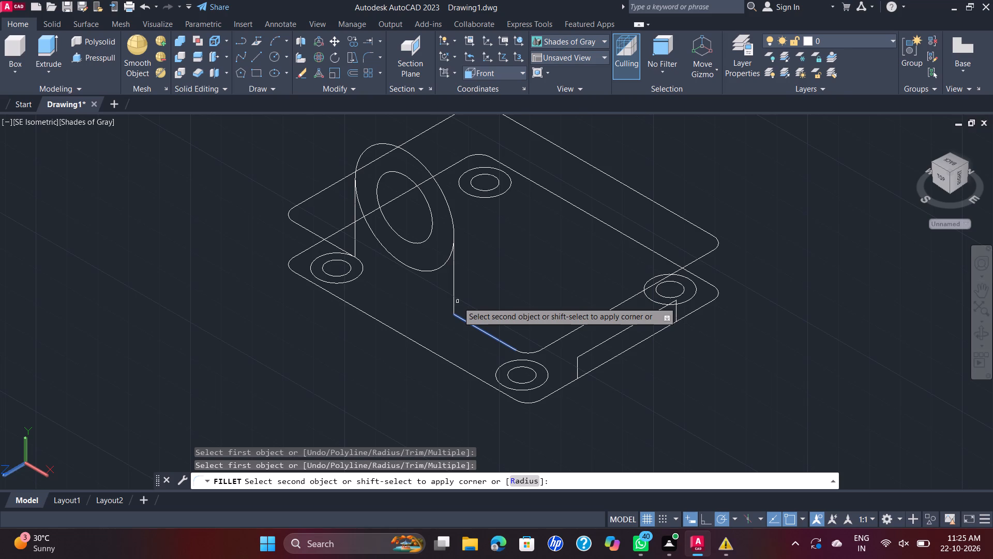
left_click(532, 479)
key("4")
key("Return")
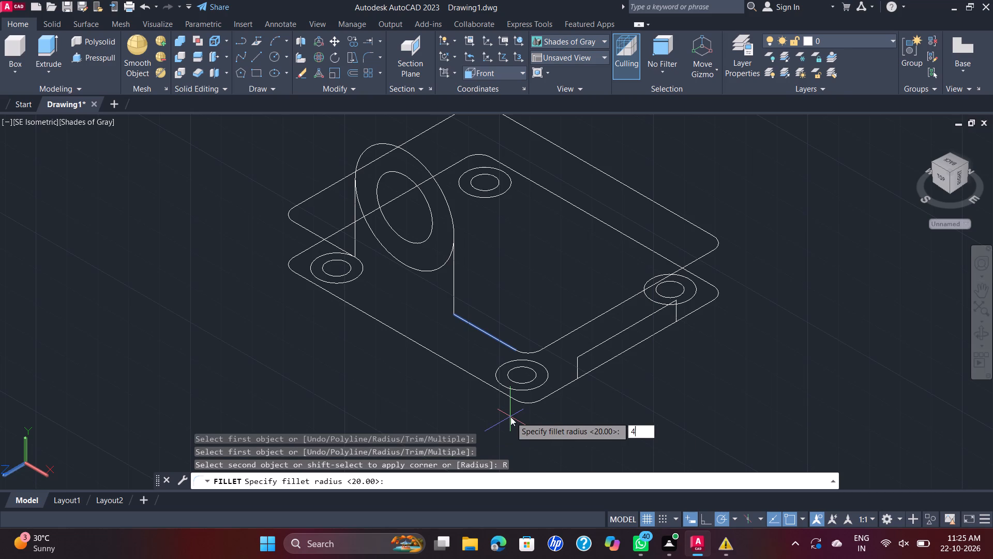
left_click(453, 300)
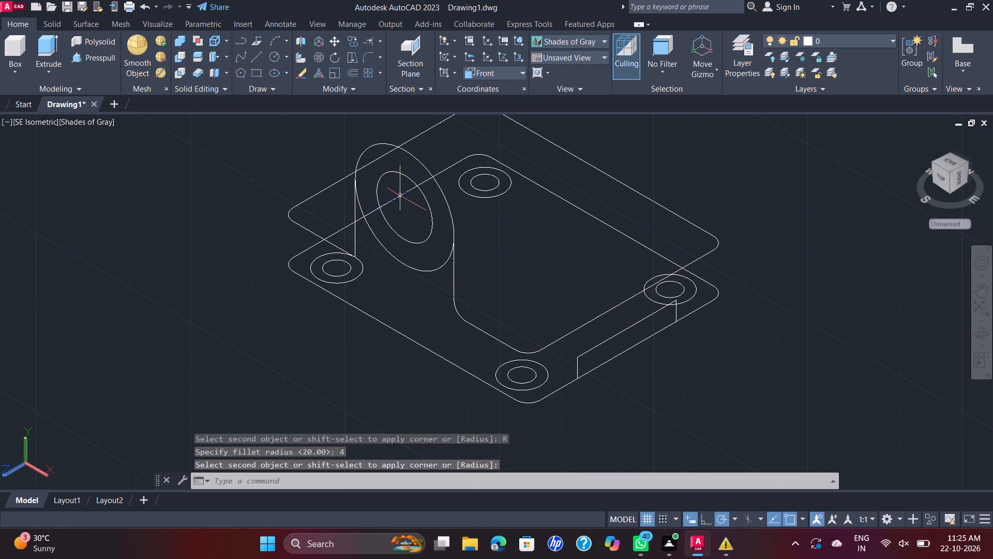
key("space")
left_click(353, 228)
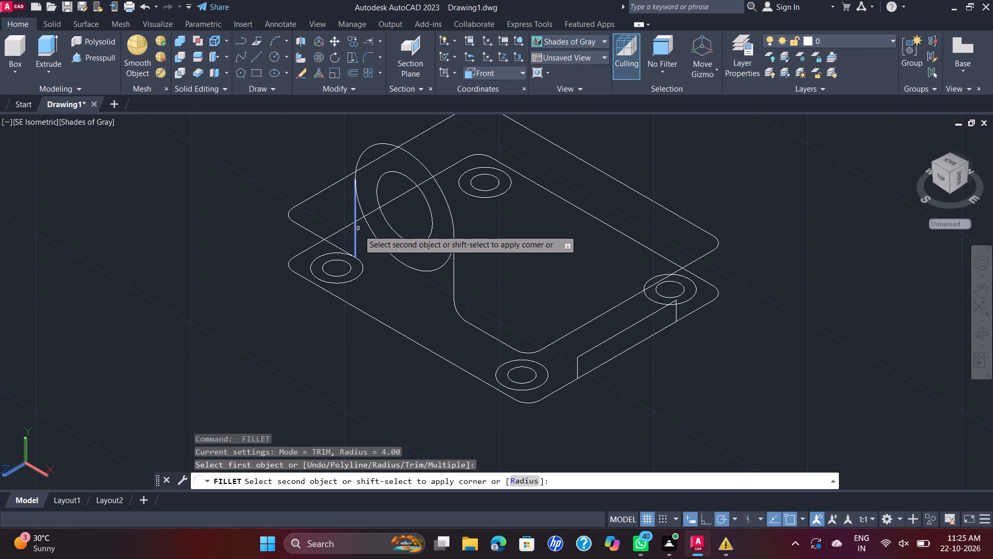
left_click(341, 249)
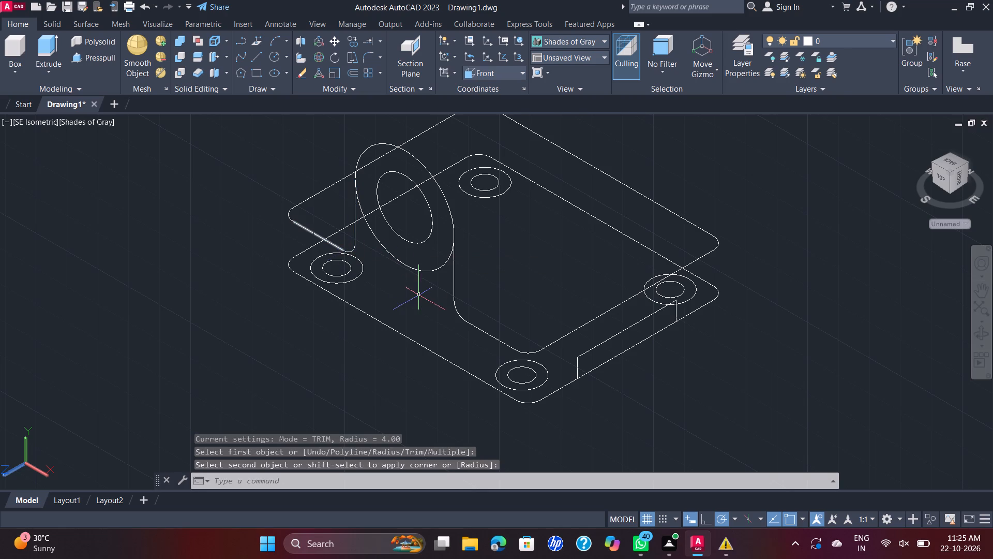
Examine closely how the +X vertical side line meets the 32-diameter circle at its tangent point.
scroll(428, 311, "down", 1)
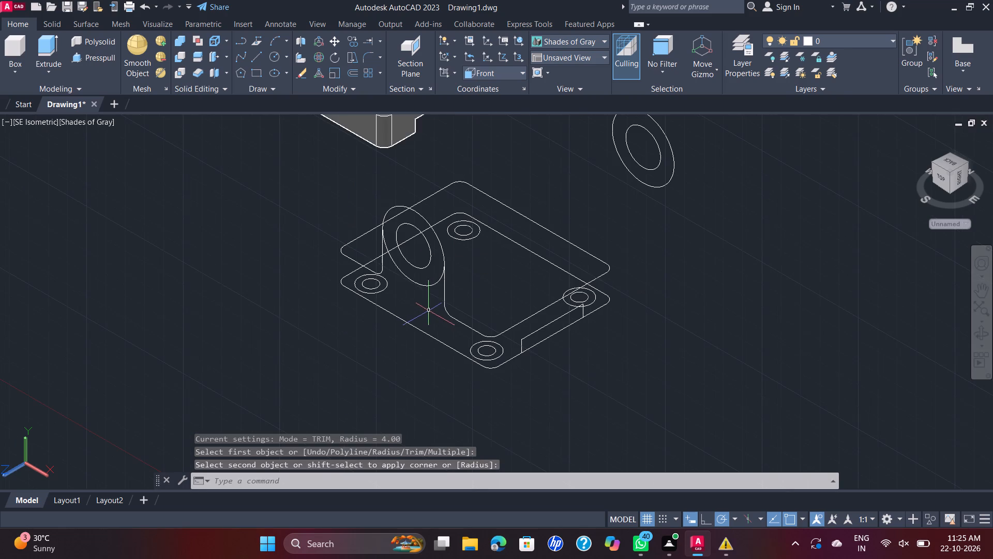
scroll(435, 307, "down", 1)
middle_click_drag(439, 308, 433, 354)
scroll(431, 358, "up", 1)
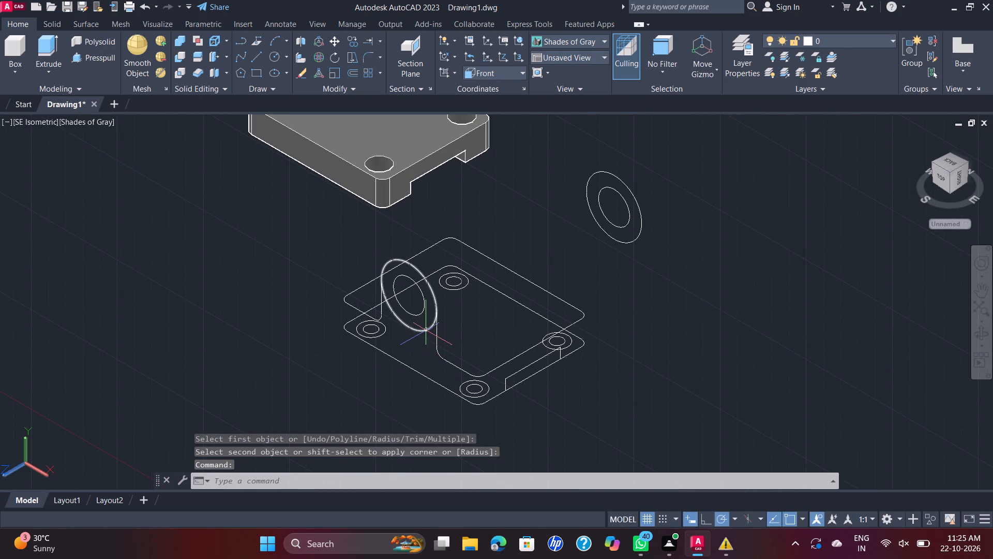
scroll(428, 314, "up", 2)
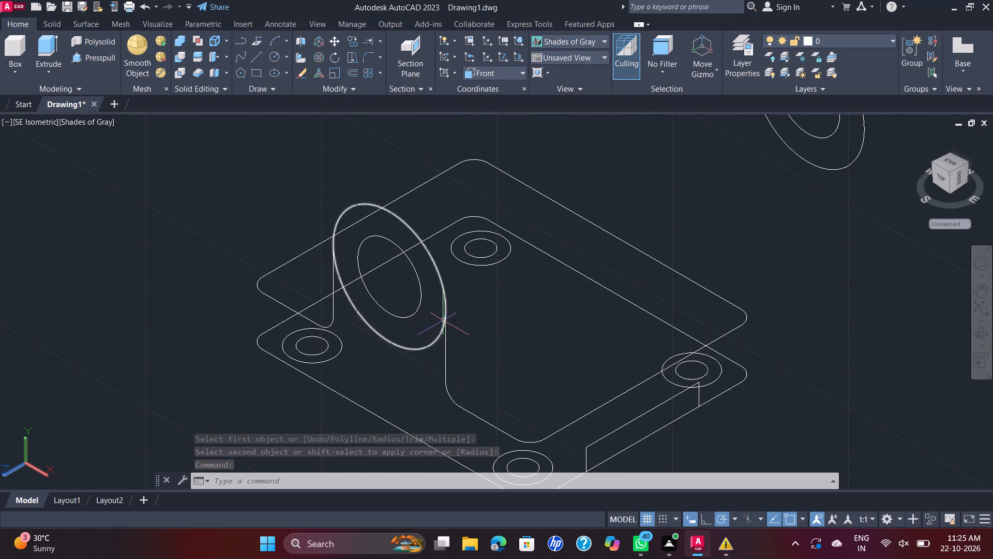
scroll(441, 320, "up", 7)
scroll(478, 222, "up", 4)
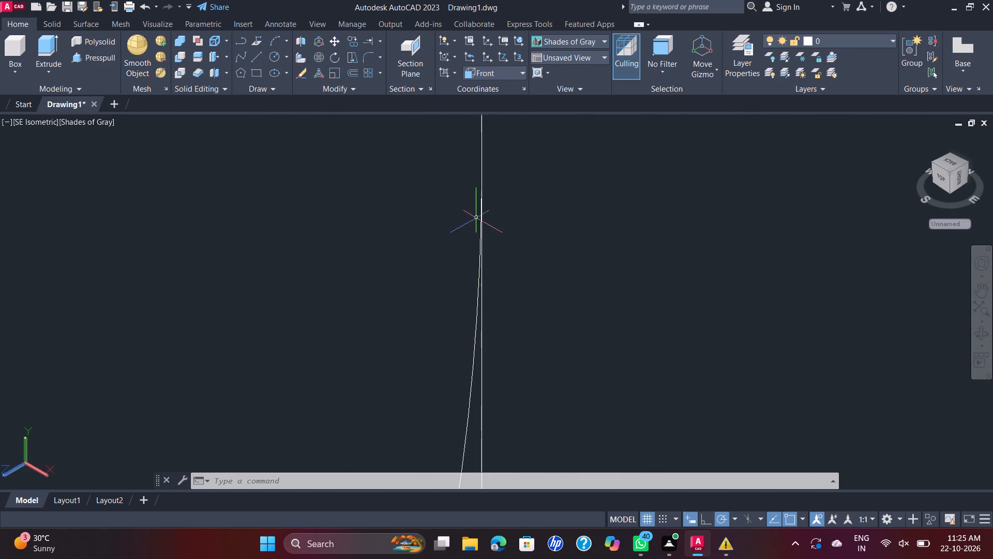
scroll(494, 201, "up", 7)
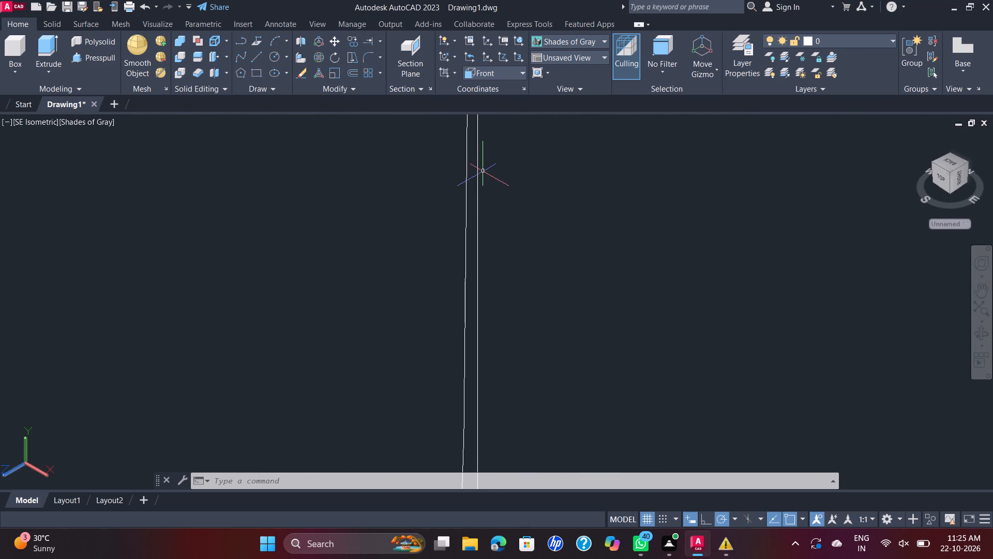
scroll(483, 171, "up", 3)
middle_click_drag(484, 168, 577, 475)
scroll(599, 225, "up", 1)
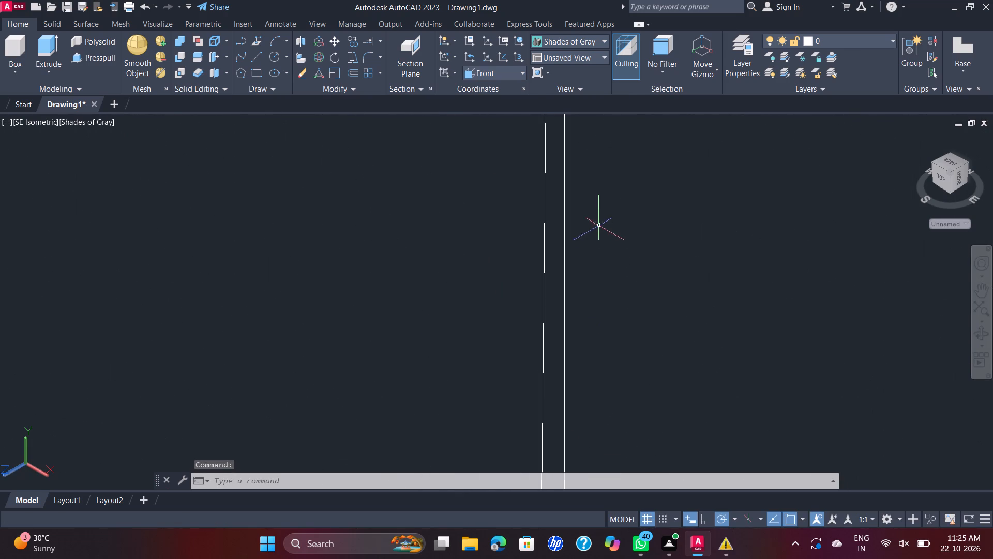
scroll(599, 223, "up", 1)
scroll(598, 212, "down", 3)
middle_click_drag(580, 230, 575, 506)
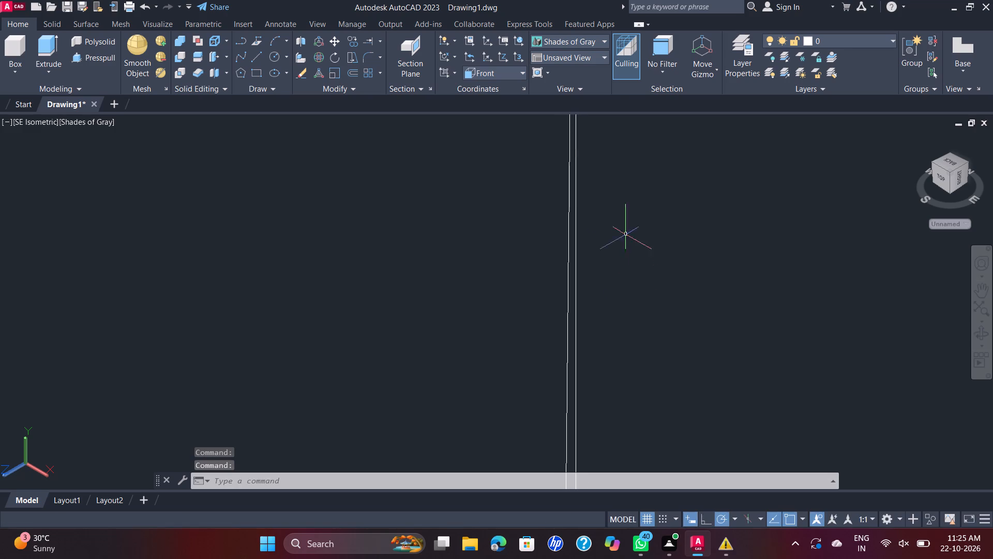
scroll(611, 196, "down", 1)
middle_click_drag(607, 205, 607, 525)
scroll(608, 190, "up", 3)
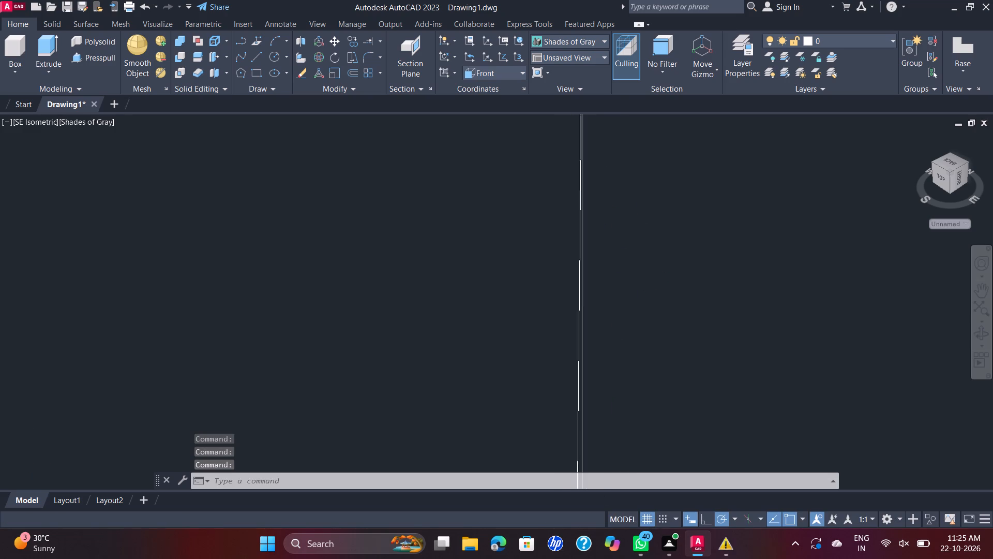
middle_click_drag(585, 140, 589, 406)
scroll(563, 306, "up", 4)
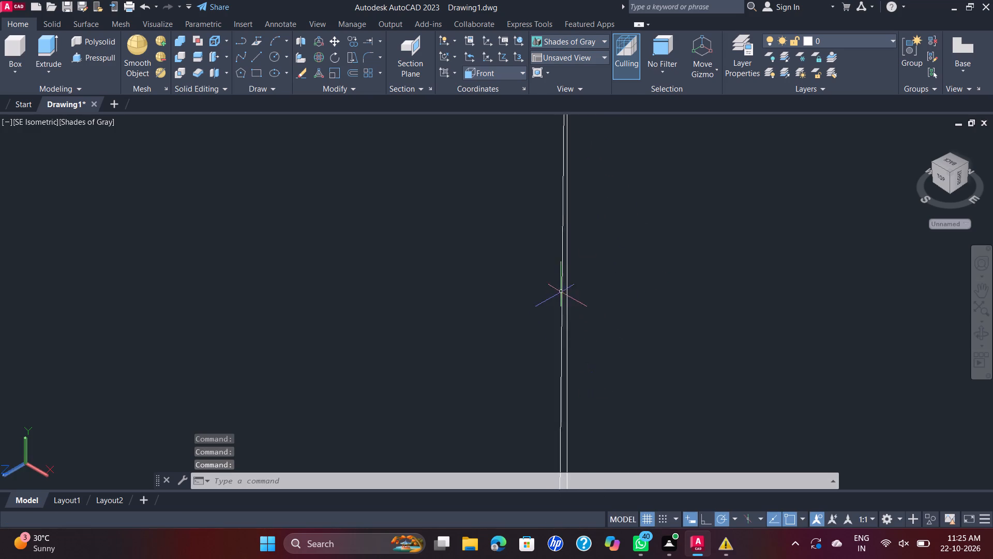
scroll(561, 260, "up", 2)
middle_click_drag(561, 257, 525, 501)
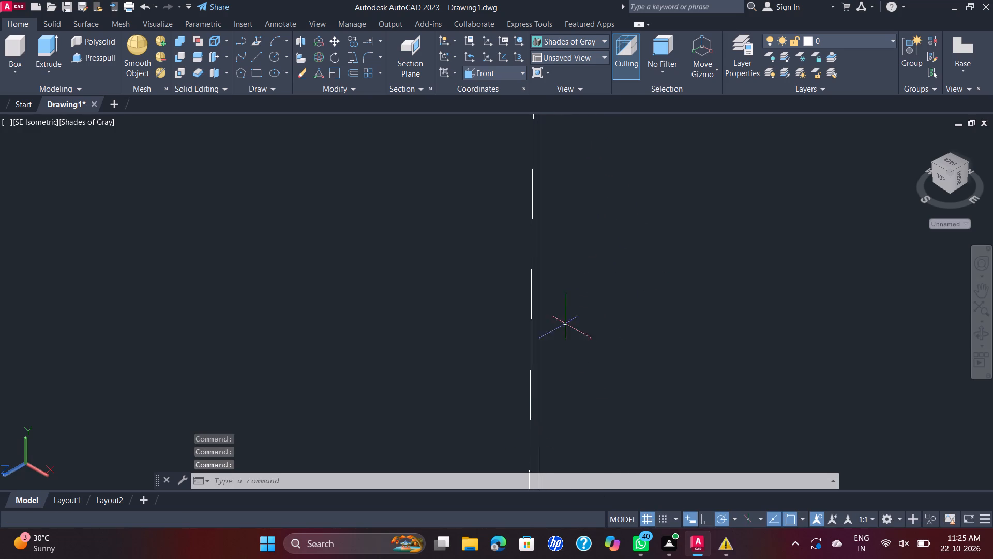
middle_click_drag(575, 193, 652, 558)
middle_click_drag(689, 247, 665, 430)
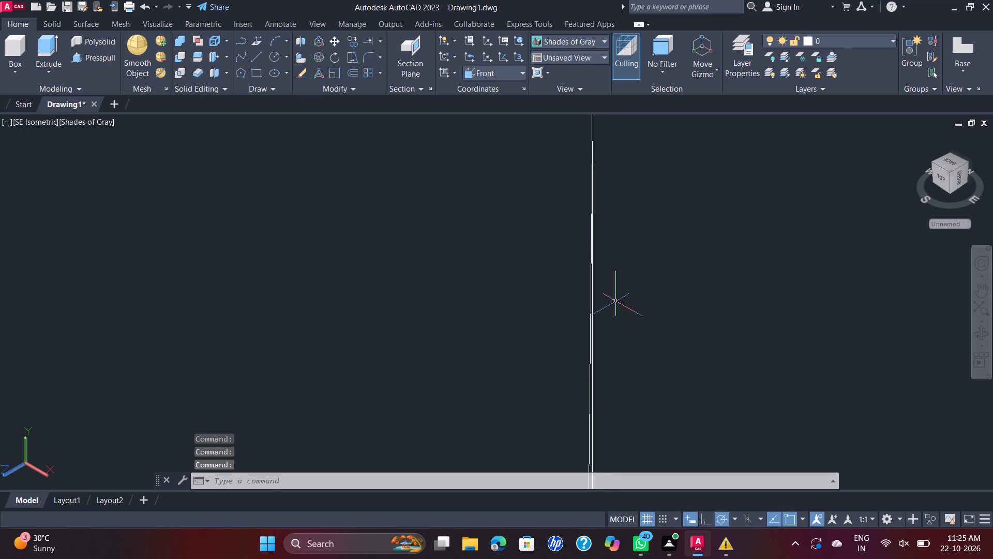
scroll(596, 186, "down", 1)
scroll(596, 182, "up", 7)
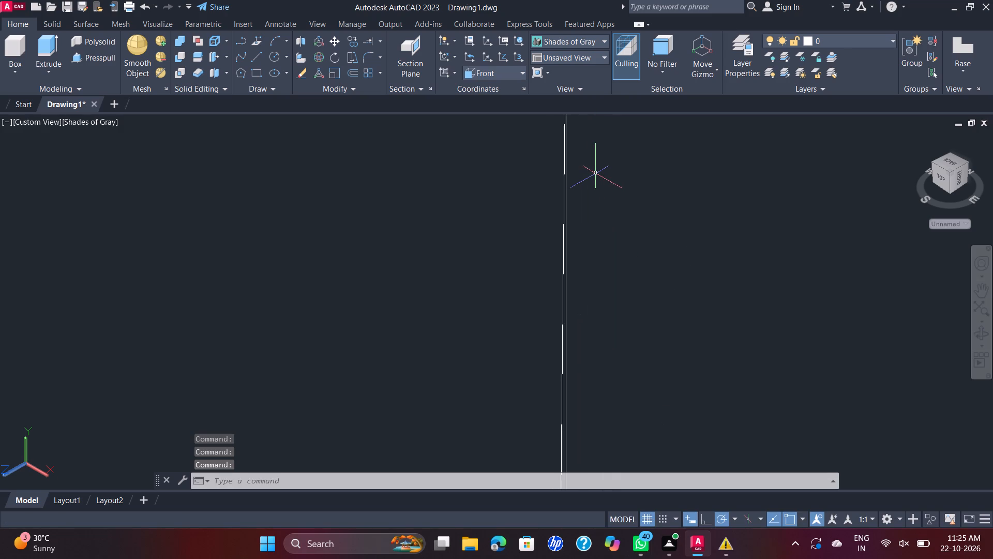
scroll(596, 173, "up", 1)
middle_click_drag(596, 173, 636, 371)
scroll(593, 192, "up", 5)
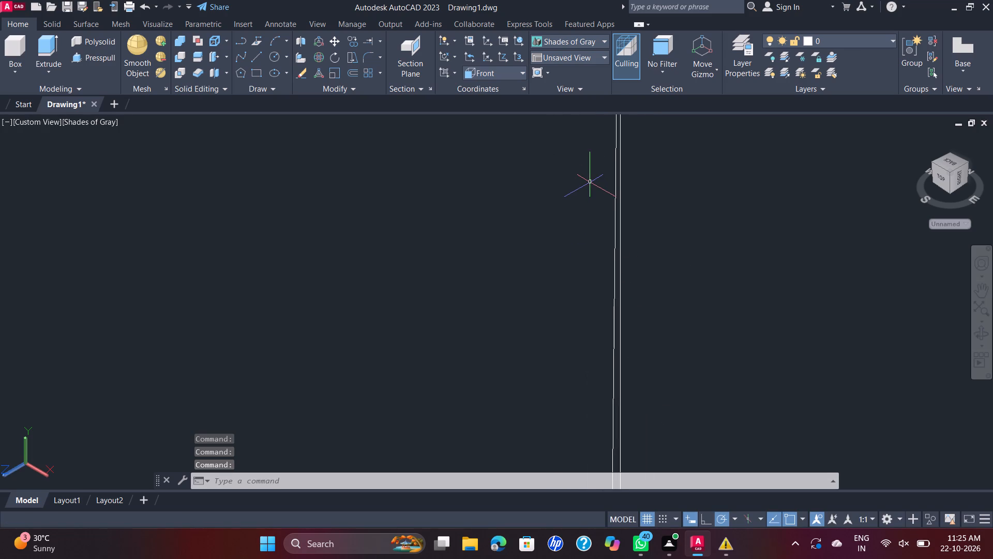
middle_click_drag(611, 172, 487, 501)
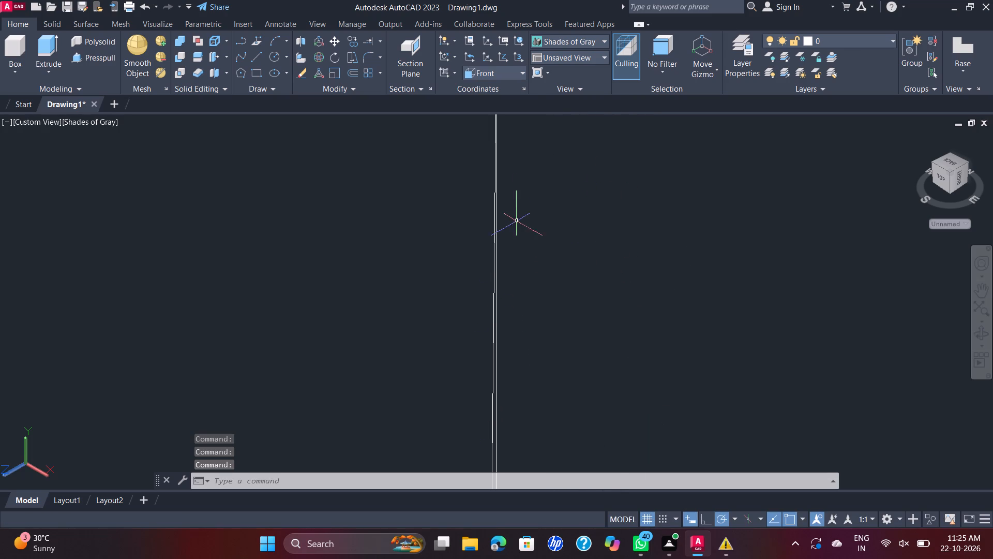
scroll(516, 205, "down", 1)
scroll(515, 199, "up", 8)
scroll(507, 187, "down", 13)
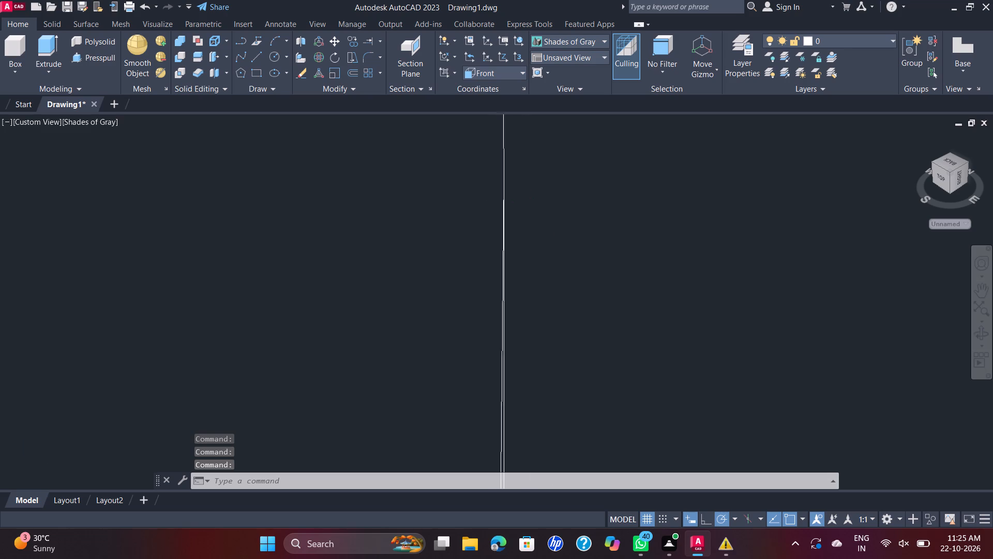
scroll(515, 184, "down", 20)
scroll(515, 184, "down", 12)
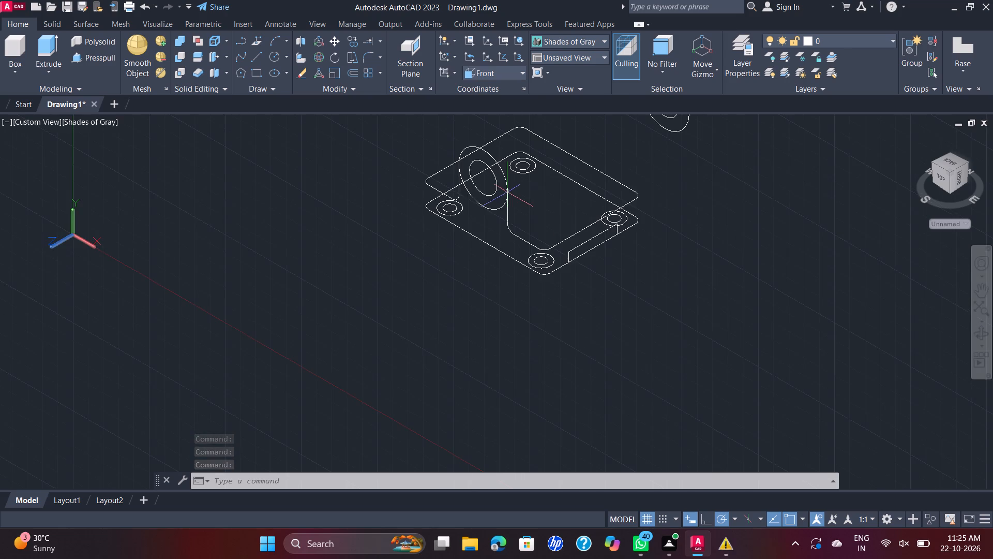
Erase the outer 32-diameter circle between the two vertical side lines of the upright boss profile.
scroll(505, 188, "up", 3)
left_click(510, 174)
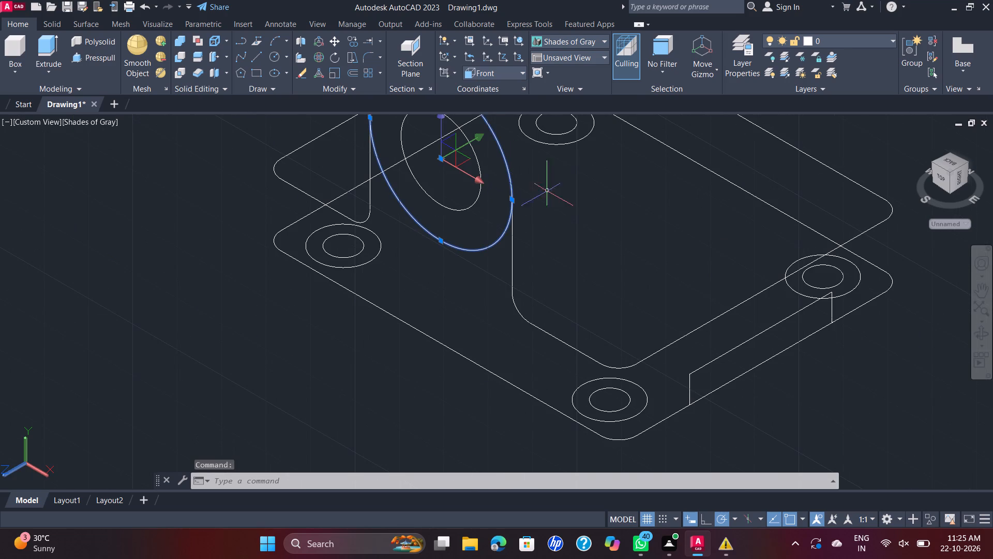
scroll(553, 193, "up", 1)
middle_click_drag(553, 193, 592, 292)
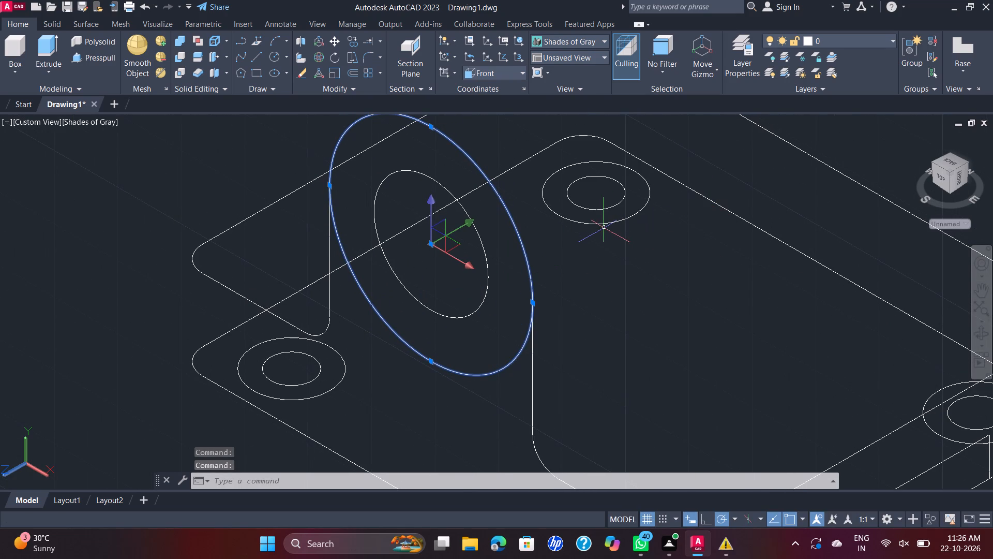
key("Delete")
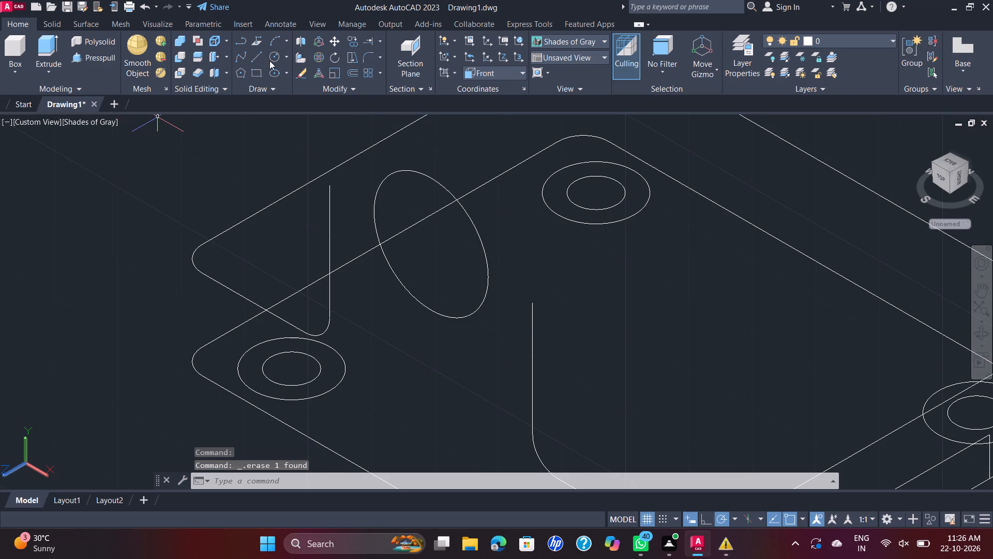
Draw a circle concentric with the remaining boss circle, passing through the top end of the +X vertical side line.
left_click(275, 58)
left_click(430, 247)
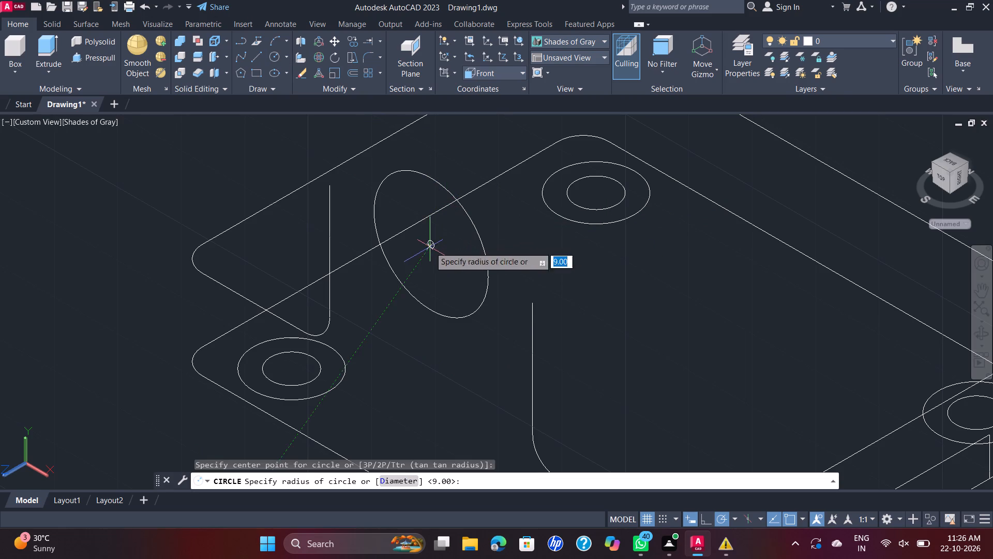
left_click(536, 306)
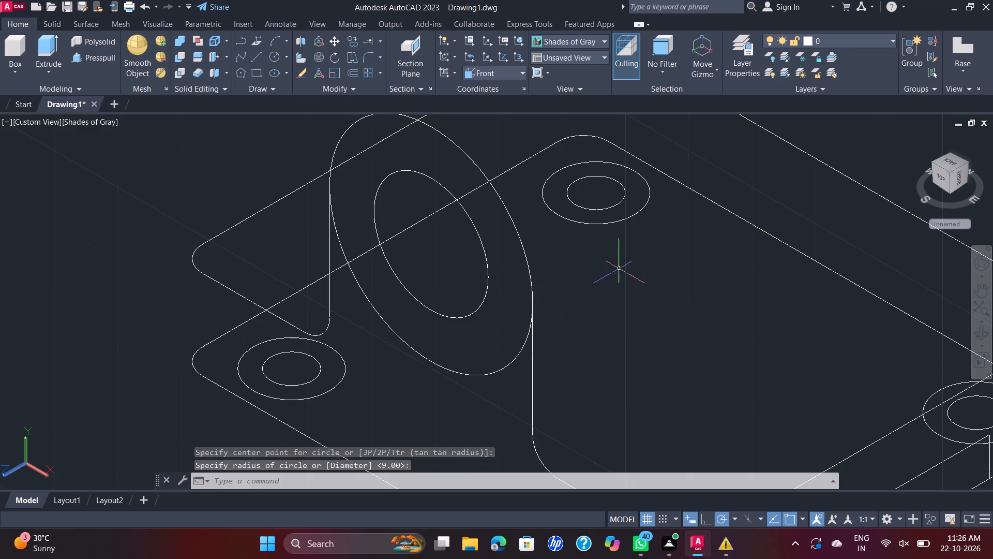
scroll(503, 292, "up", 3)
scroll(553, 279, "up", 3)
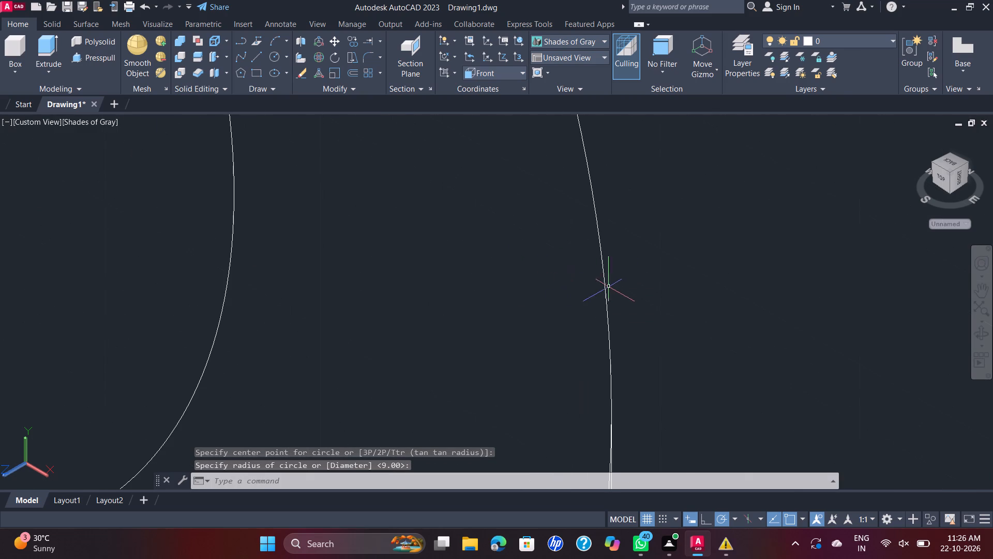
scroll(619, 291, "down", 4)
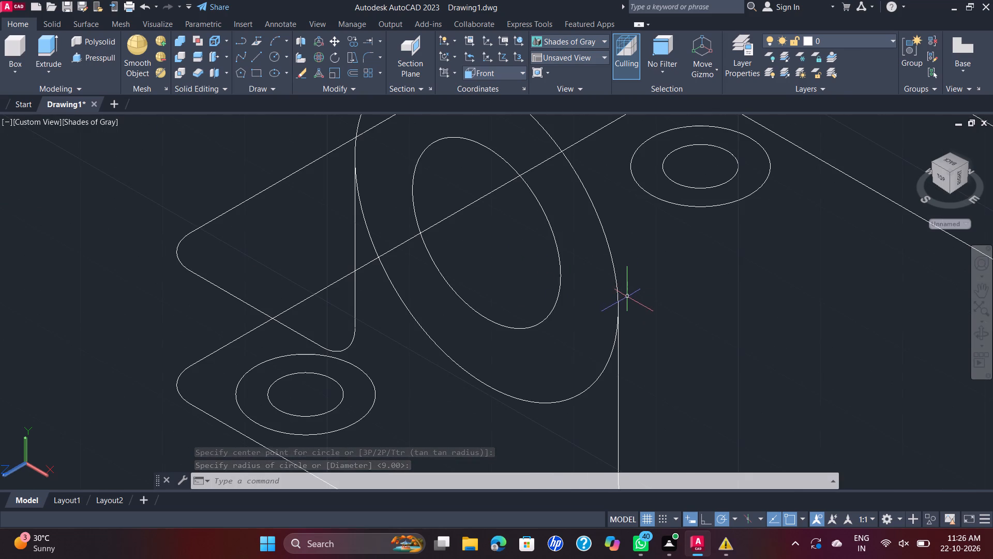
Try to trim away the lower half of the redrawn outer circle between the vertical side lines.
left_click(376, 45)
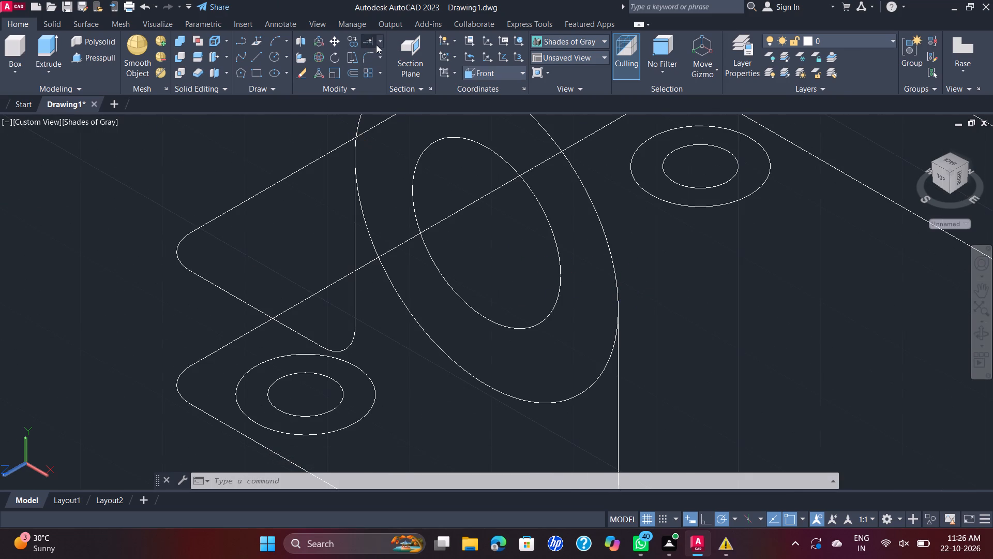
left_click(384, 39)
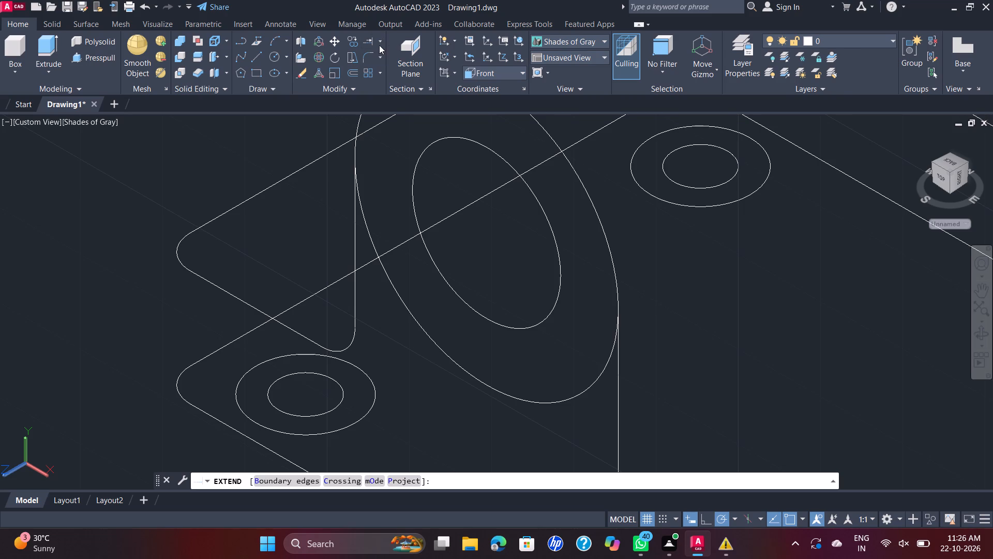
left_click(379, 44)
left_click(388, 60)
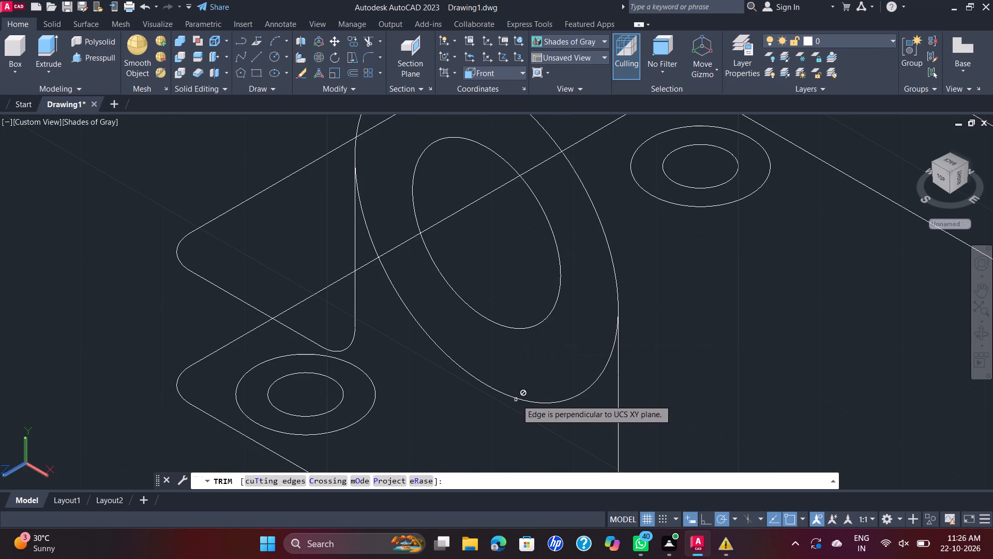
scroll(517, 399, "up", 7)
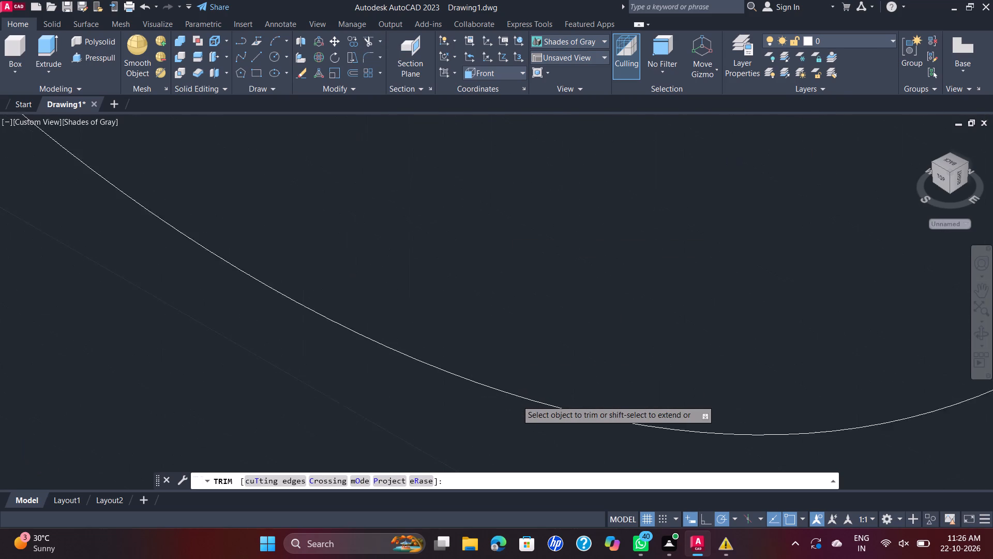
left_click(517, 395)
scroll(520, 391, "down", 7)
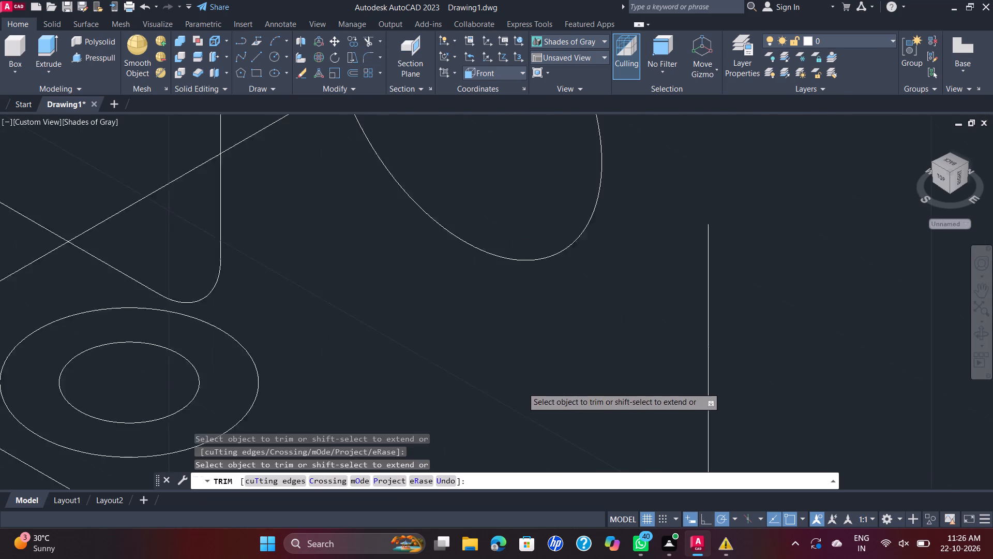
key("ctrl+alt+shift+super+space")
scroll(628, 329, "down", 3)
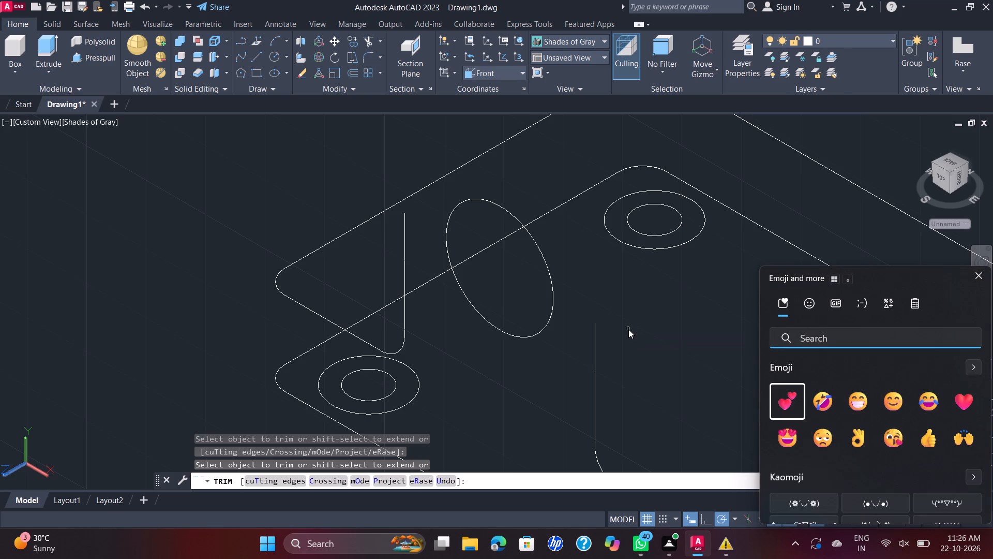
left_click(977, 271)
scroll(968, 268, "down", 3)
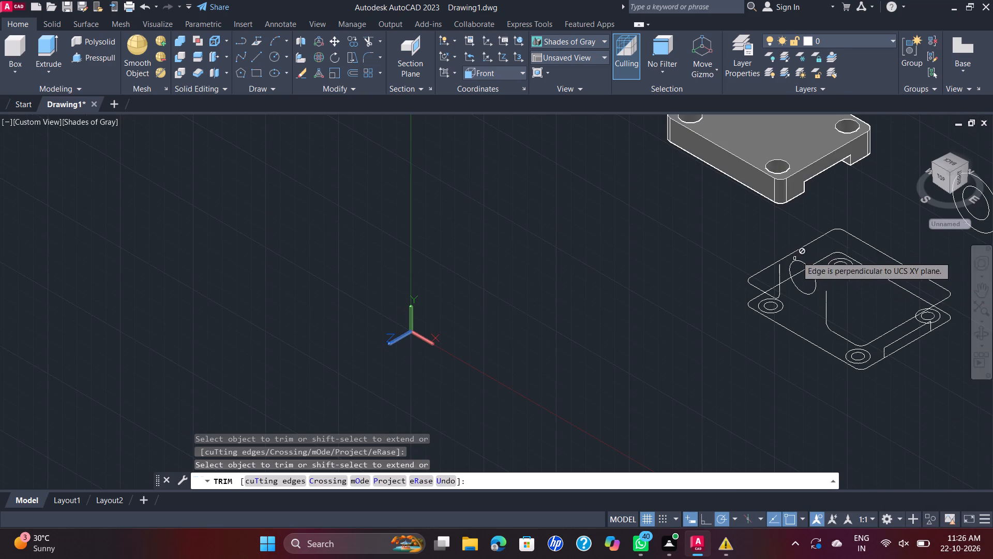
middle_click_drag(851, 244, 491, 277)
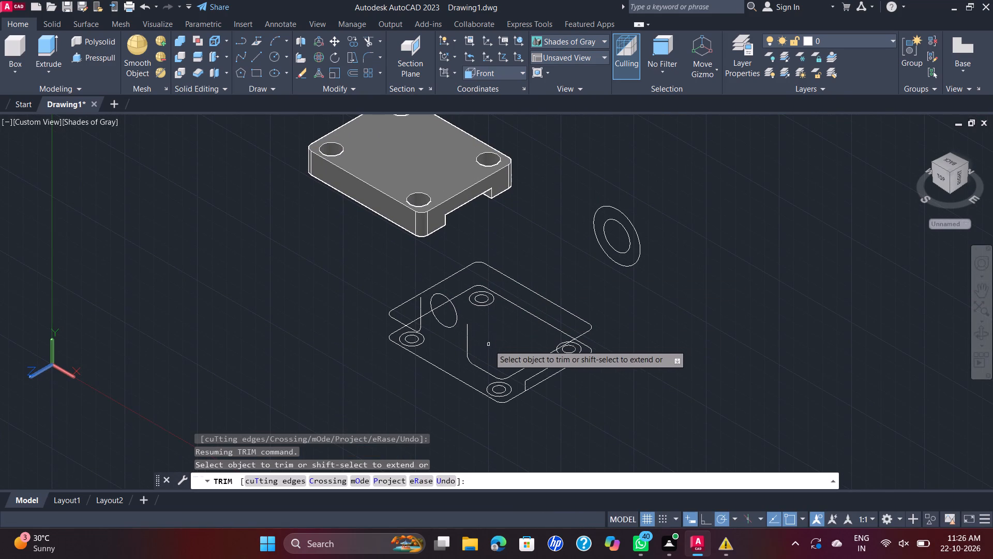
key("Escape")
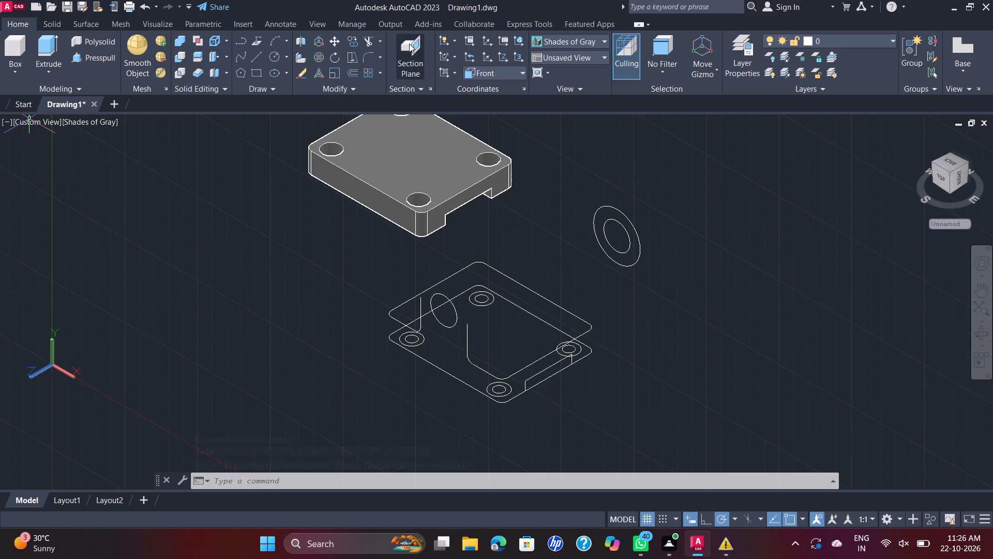
Draw a line about 49 long in the -X direction from the +X quadrant of the spare pair's outer circle, through its centre.
left_click(260, 58)
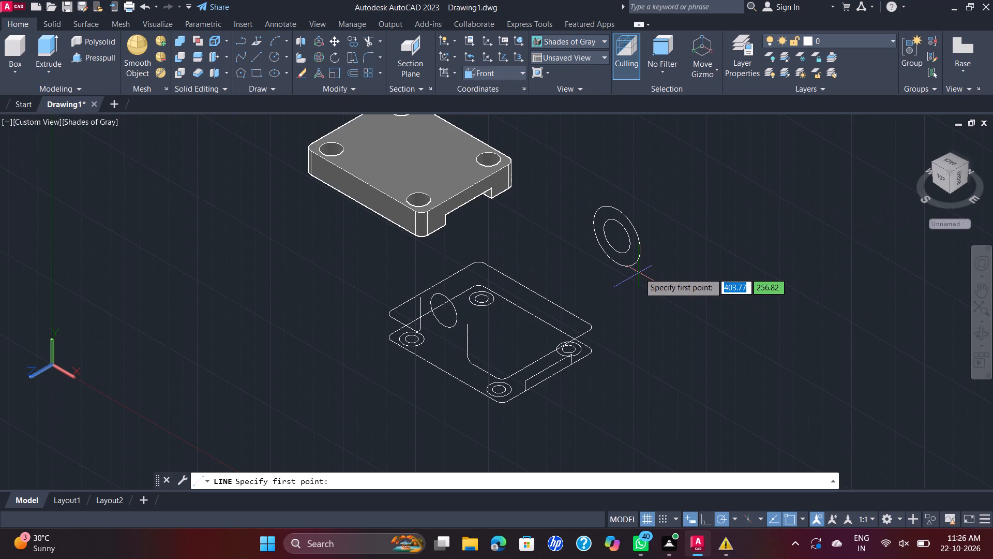
left_click(639, 246)
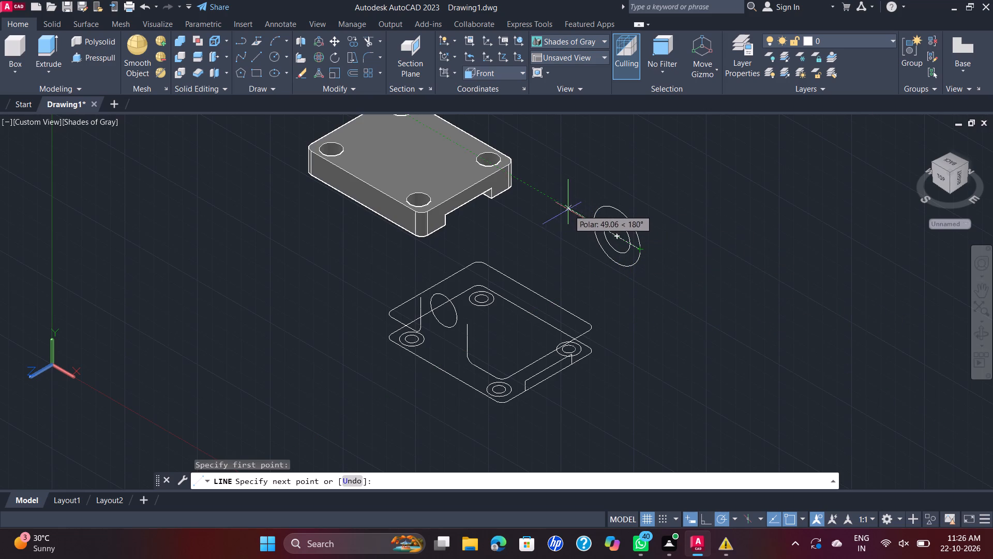
left_click(568, 210)
key("Escape")
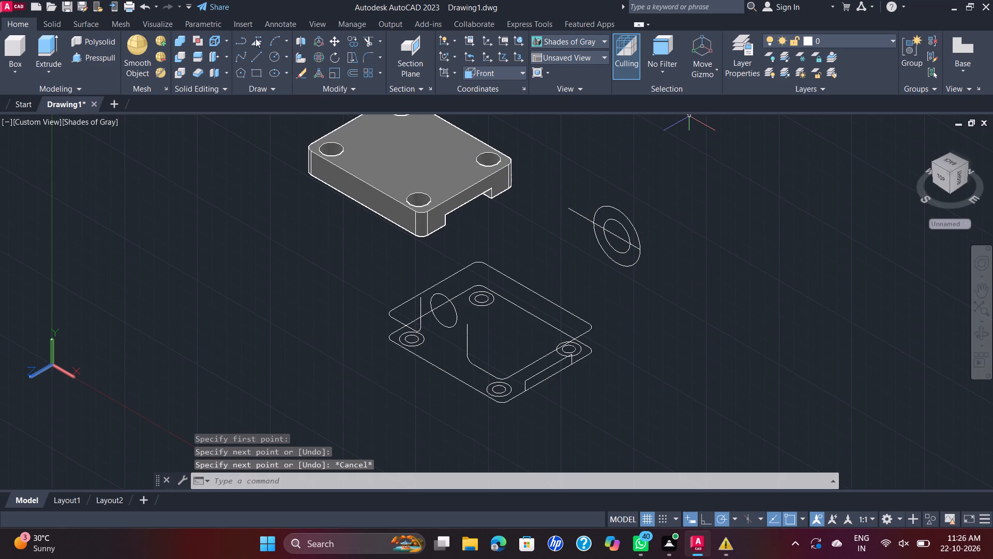
Trim away the lower half of the spare pair's outer circle, using the line through its centre as the boundary.
left_click(364, 37)
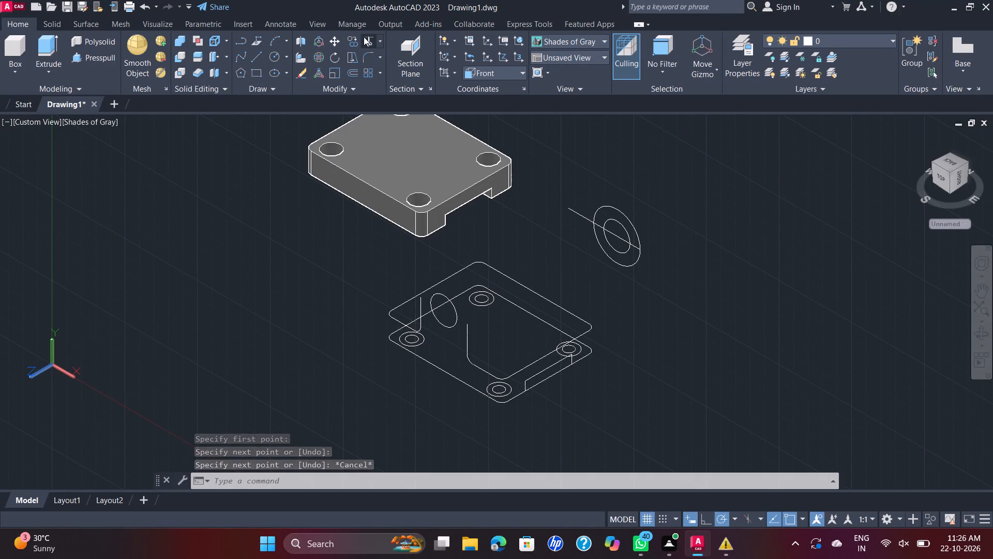
scroll(631, 270, "up", 2)
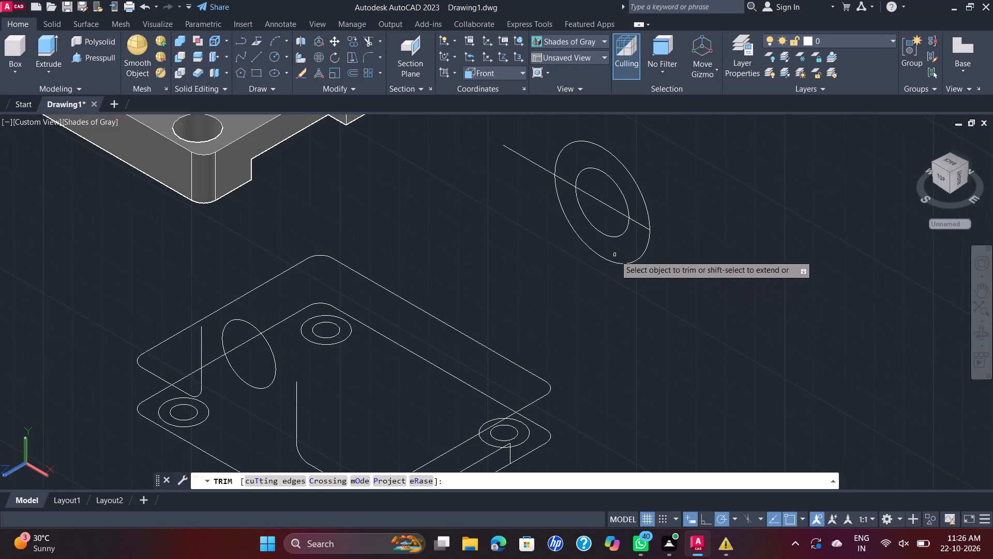
scroll(615, 262, "up", 4)
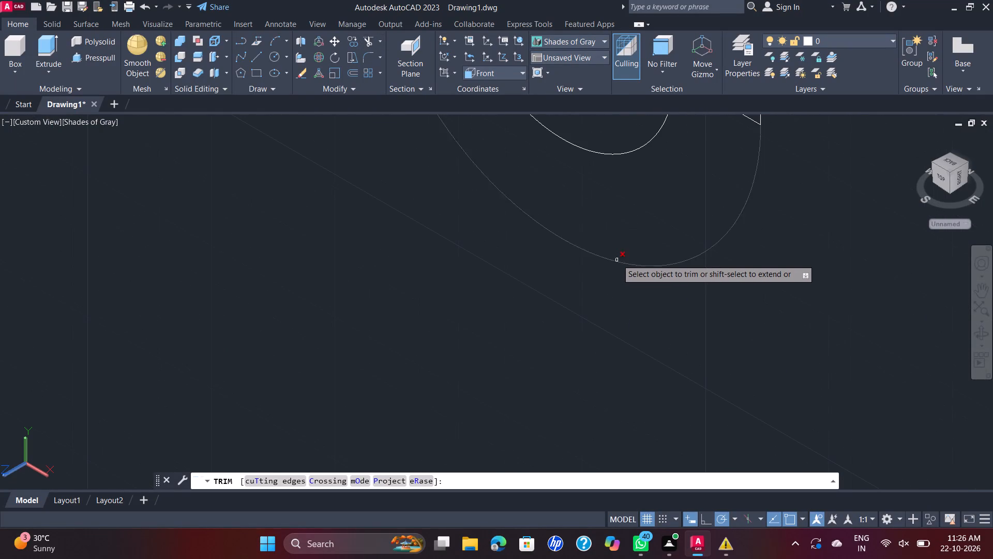
left_click(617, 263)
scroll(618, 260, "down", 4)
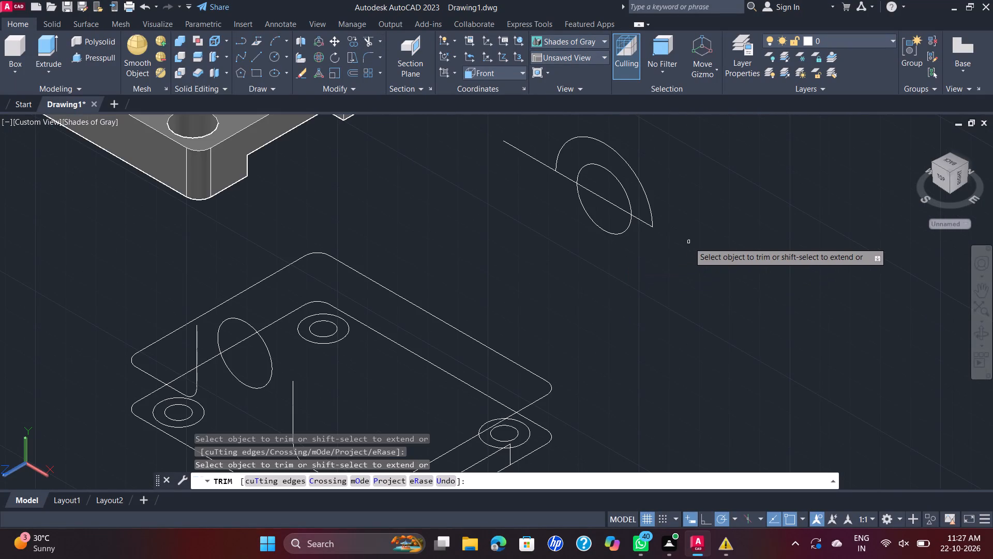
key("Escape")
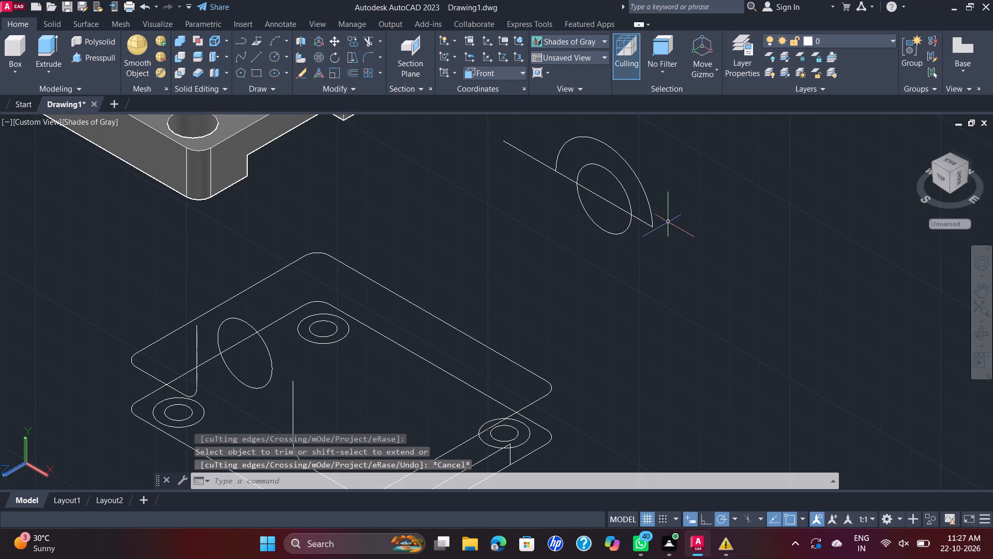
Erase the construction line crossing the spare half-circle and its inner circle.
left_click(619, 207)
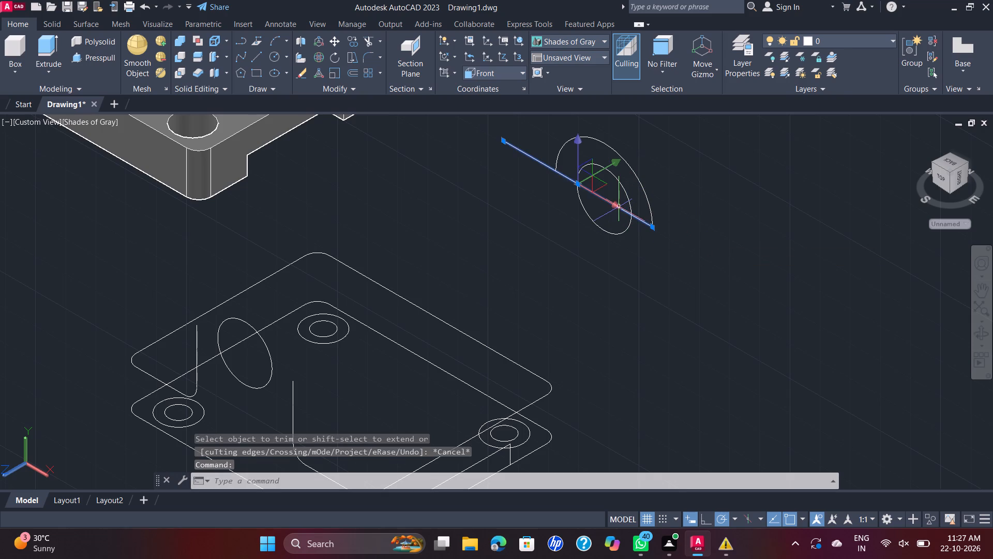
key("Delete")
key("Delete")
Move the spare half-circle arc and its inner circle from the arc's +X end to the top of the +X vertical side line.
scroll(626, 183, "down", 1)
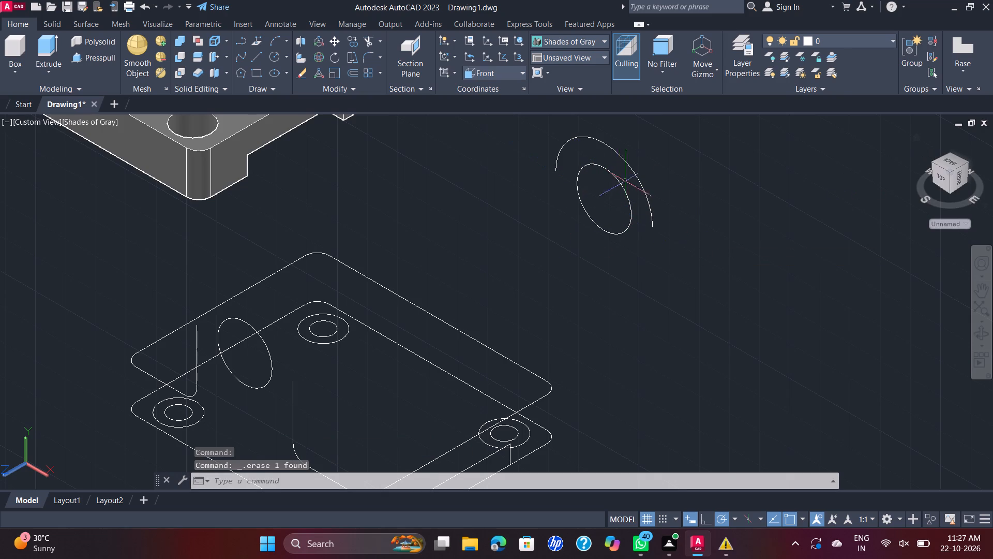
left_click_drag(709, 159, 704, 157)
left_click(558, 223)
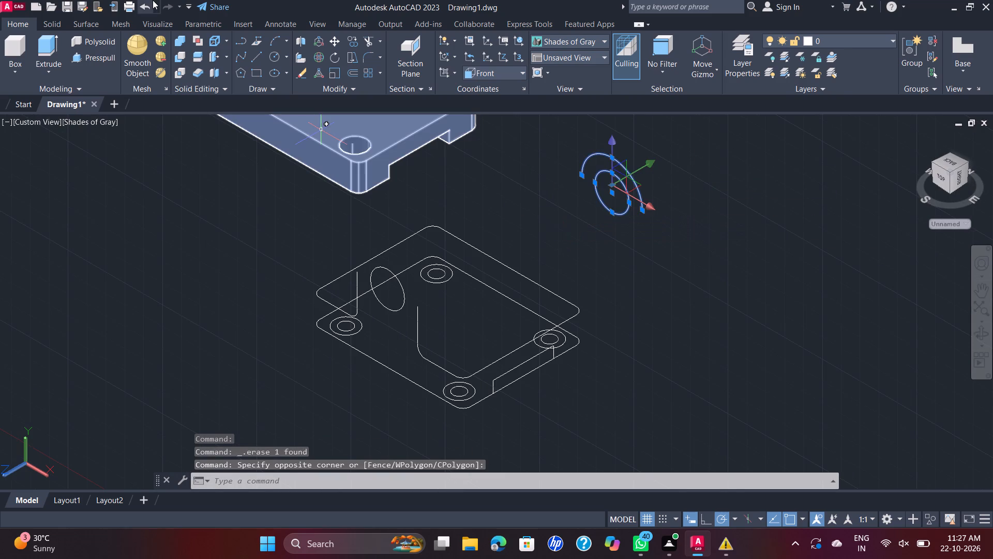
left_click(336, 40)
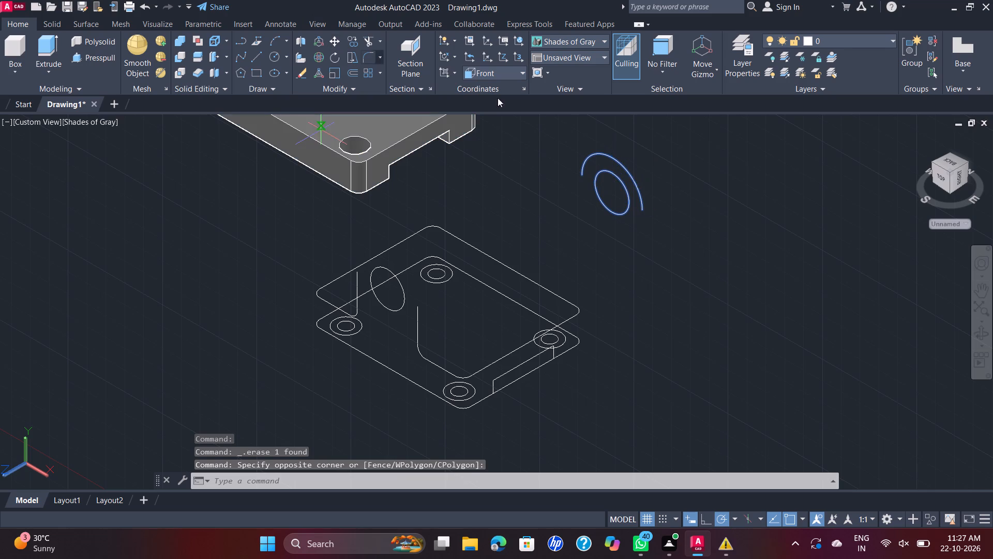
scroll(641, 209, "up", 2)
left_click(641, 209)
scroll(484, 307, "down", 3)
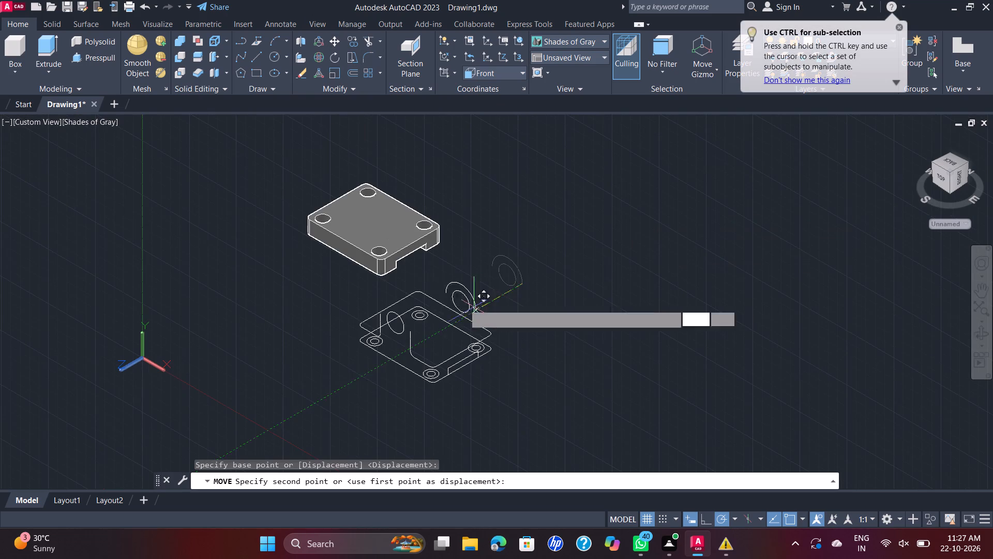
scroll(412, 328, "up", 3)
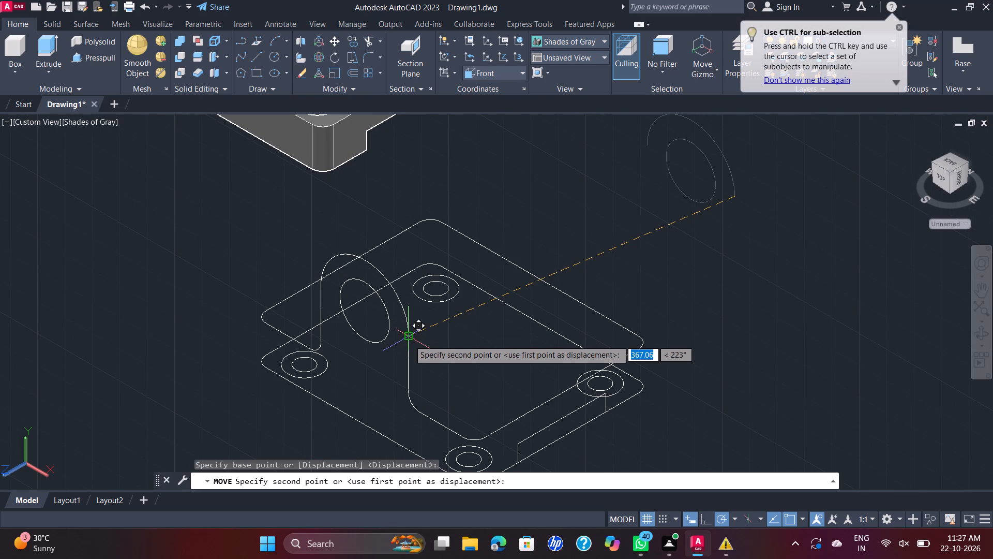
scroll(409, 340, "up", 3)
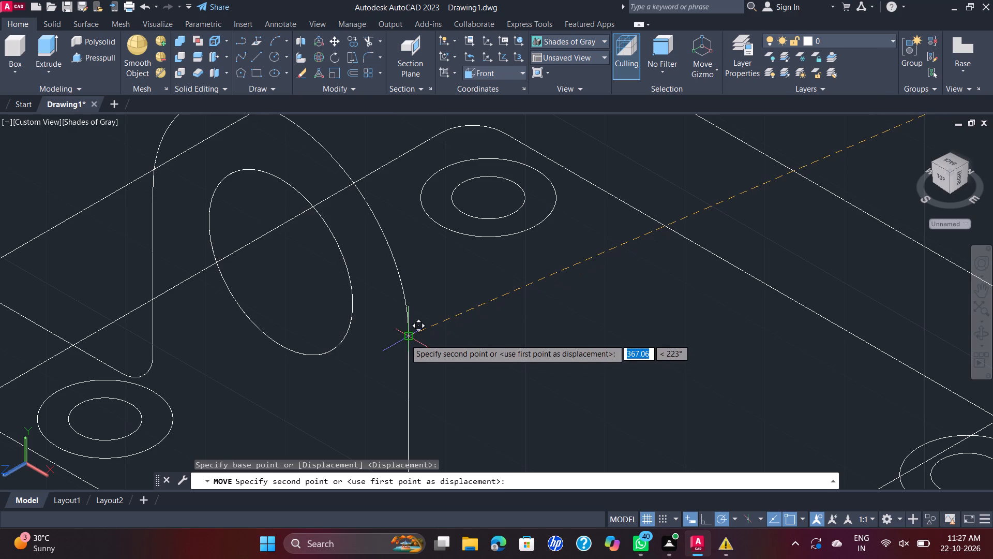
left_click(405, 339)
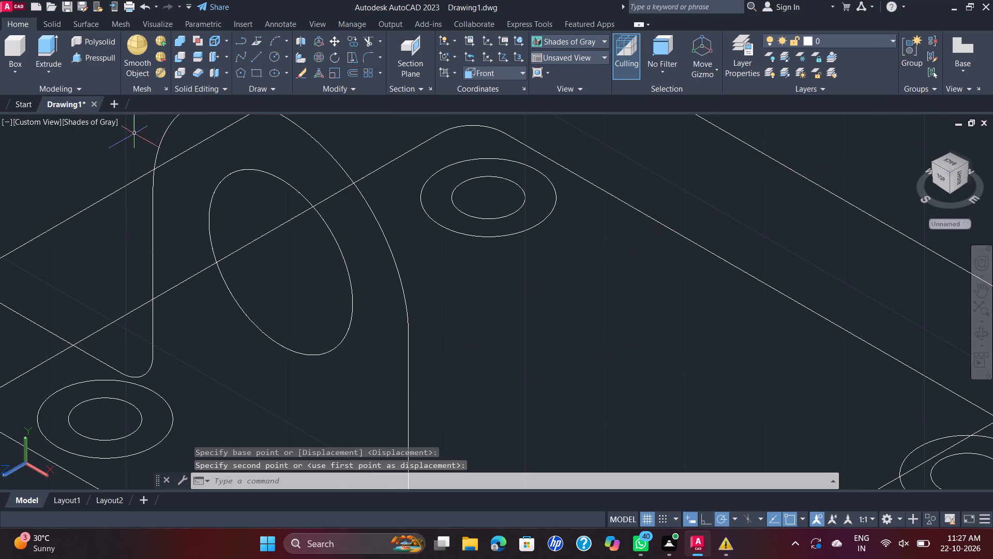
Copy the complete boss profile, with its inner circle, fillets and both base lines, to an empty spot beside the wireframe layout.
scroll(155, 192, "up", 4)
scroll(138, 158, "down", 6)
middle_click_drag(255, 198, 403, 237)
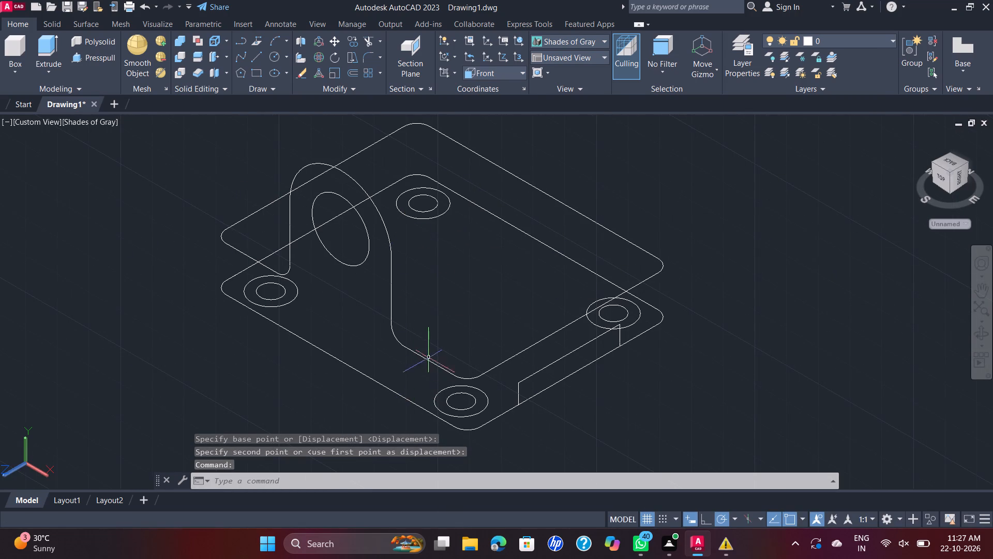
left_click(455, 330)
left_click(378, 358)
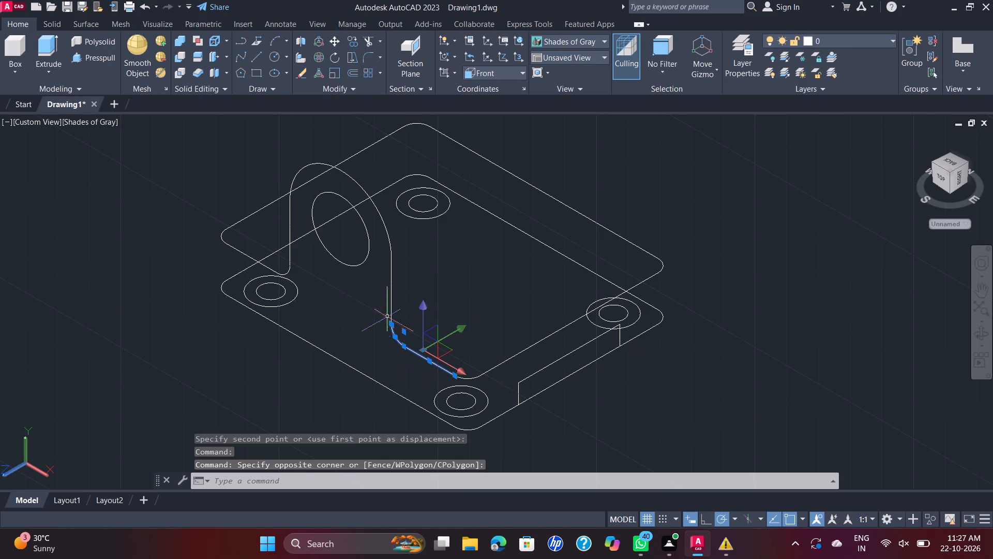
left_click(456, 267)
left_click(355, 230)
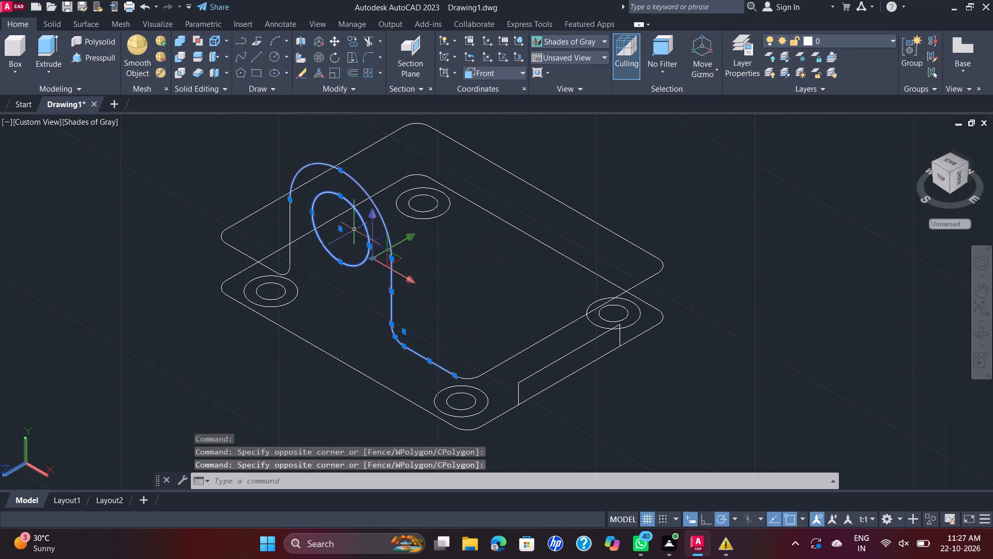
left_click_drag(338, 276, 336, 271)
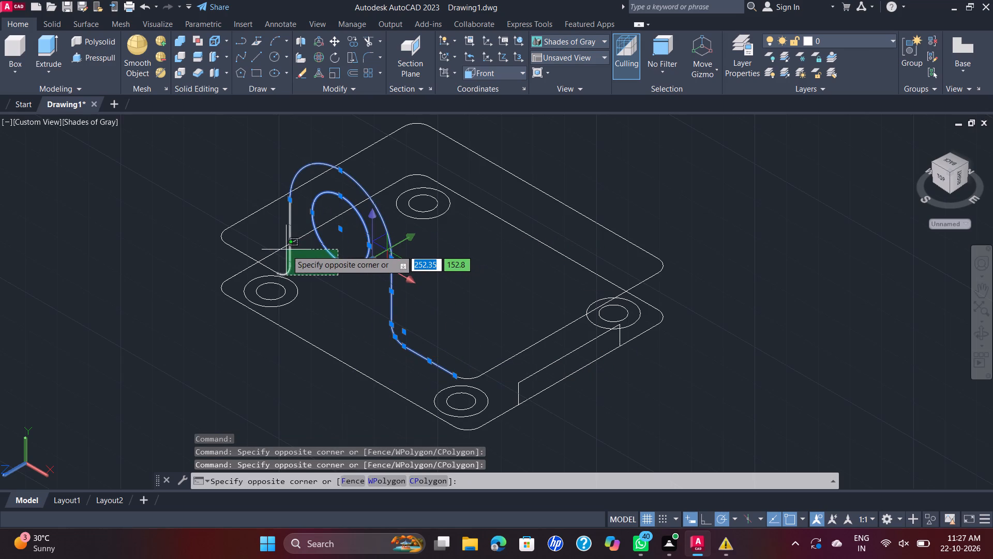
left_click(287, 250)
left_click(257, 218)
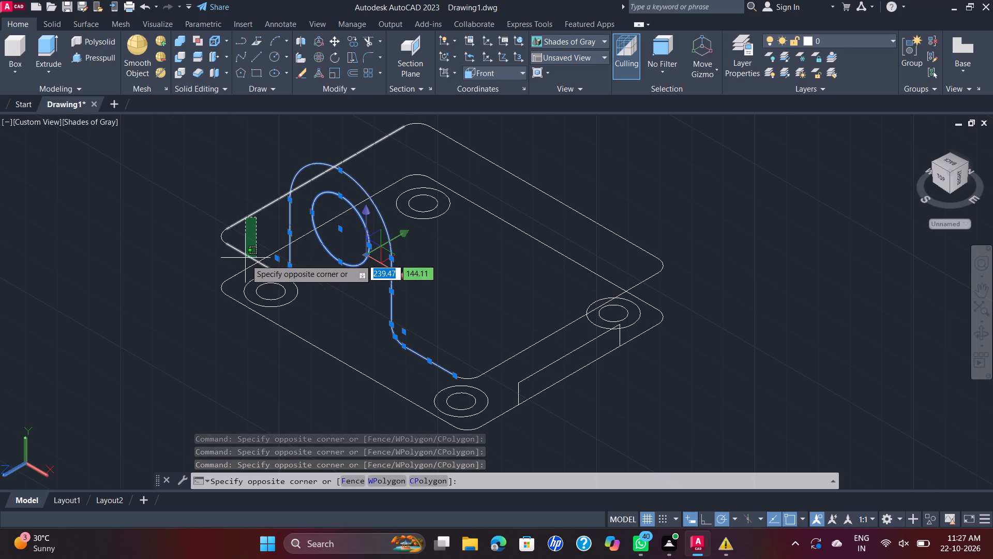
left_click(252, 237)
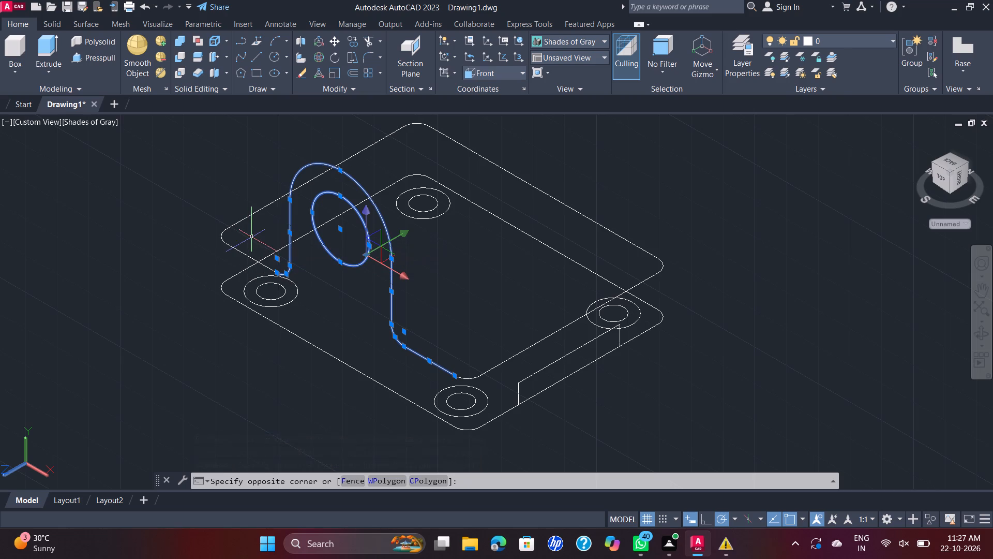
left_click(252, 238)
left_click(243, 257)
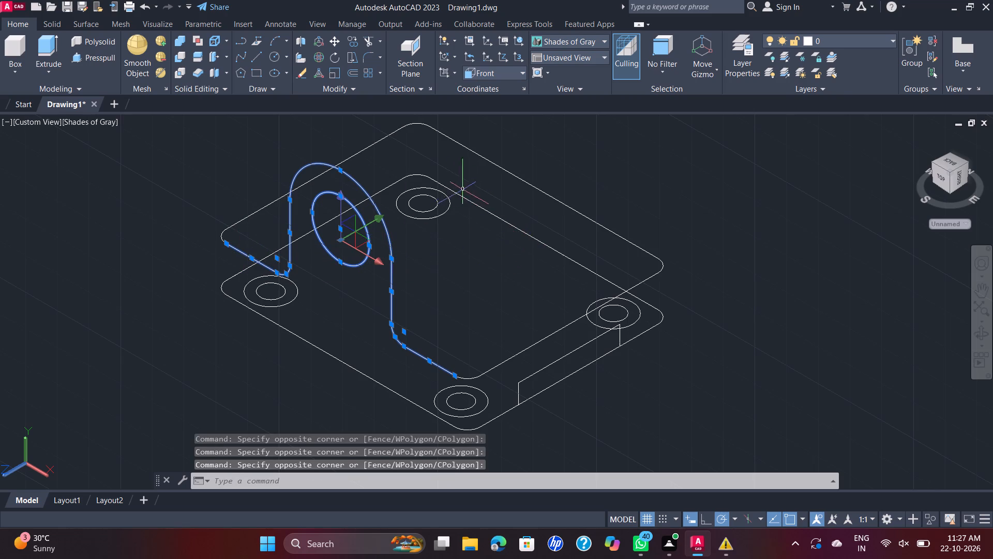
scroll(485, 201, "down", 2)
middle_click_drag(486, 205, 505, 322)
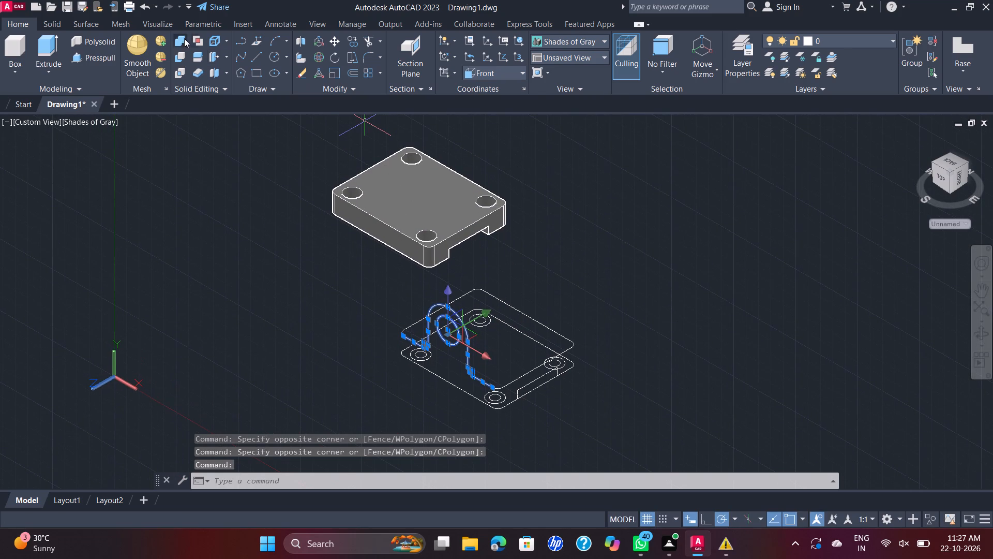
left_click(348, 40)
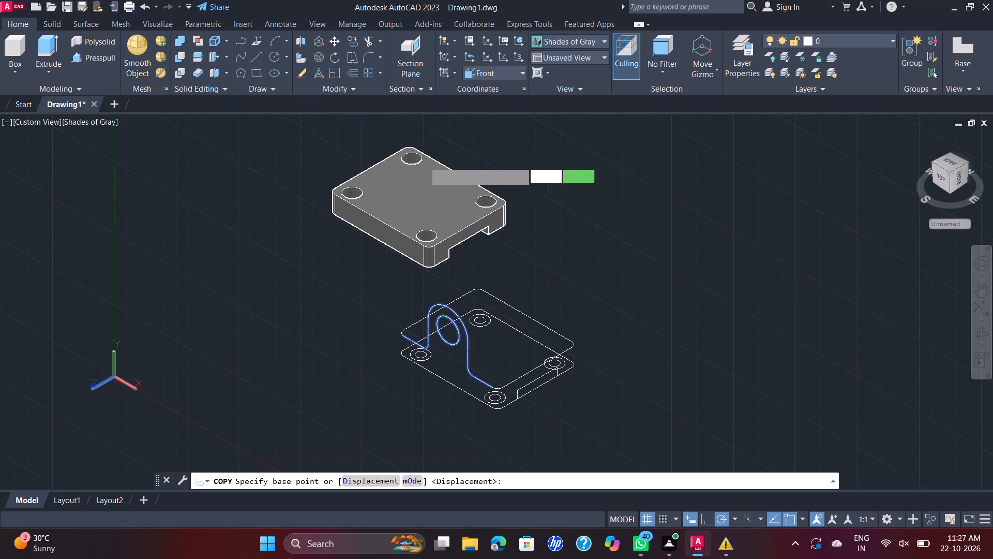
scroll(487, 387, "up", 2)
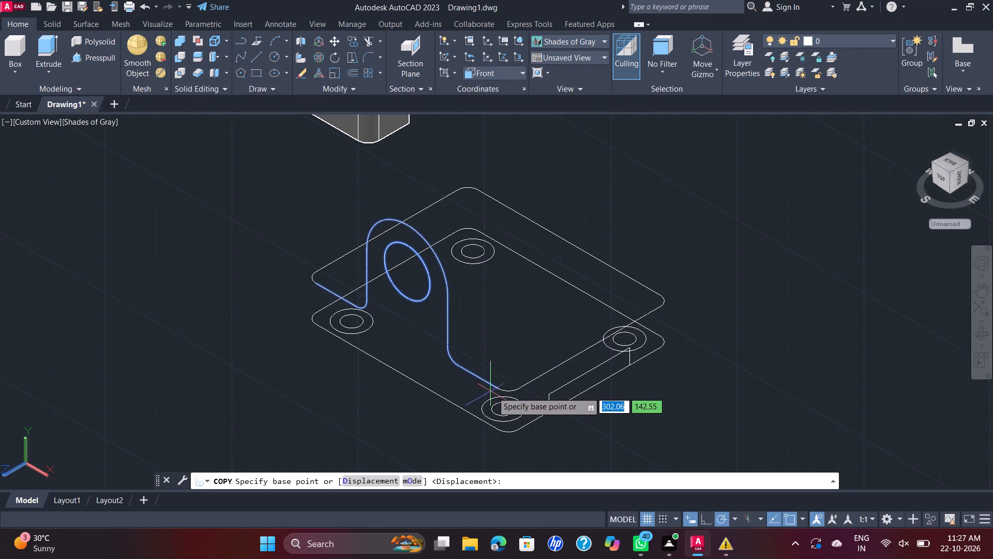
left_click(497, 389)
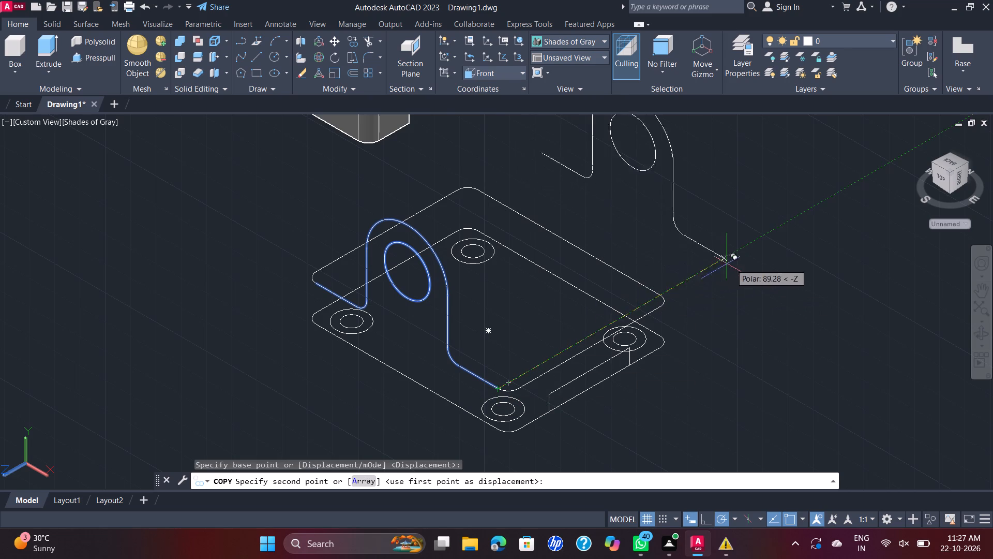
left_click(754, 265)
key("Escape")
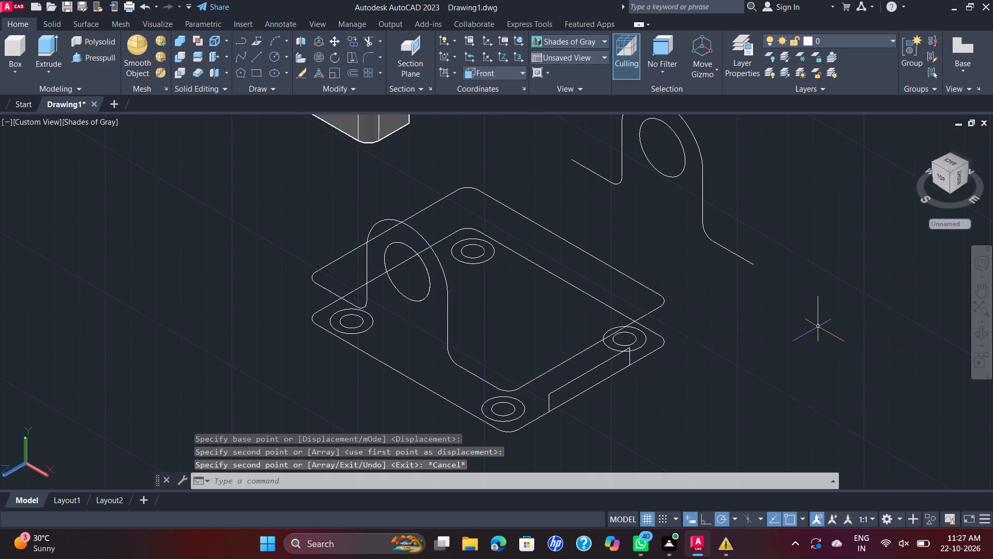
Change the visual style to 2D Wireframe.
scroll(817, 325, "down", 2)
middle_click_drag(809, 322, 757, 365)
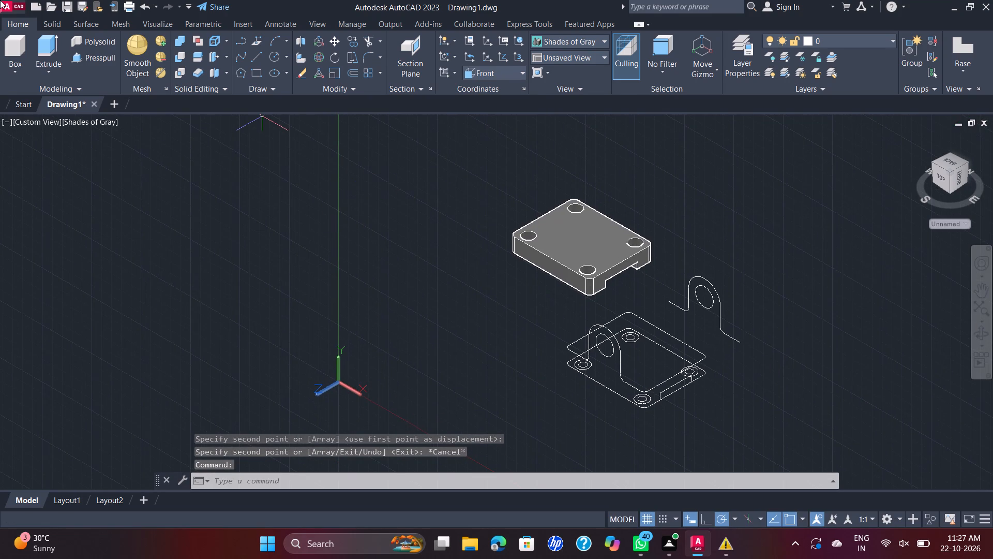
left_click(96, 121)
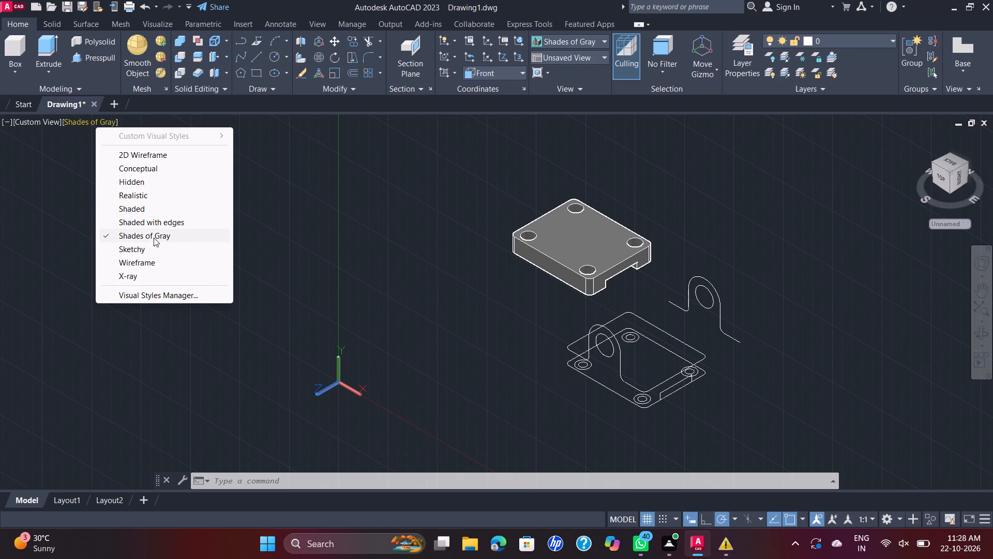
left_click(154, 150)
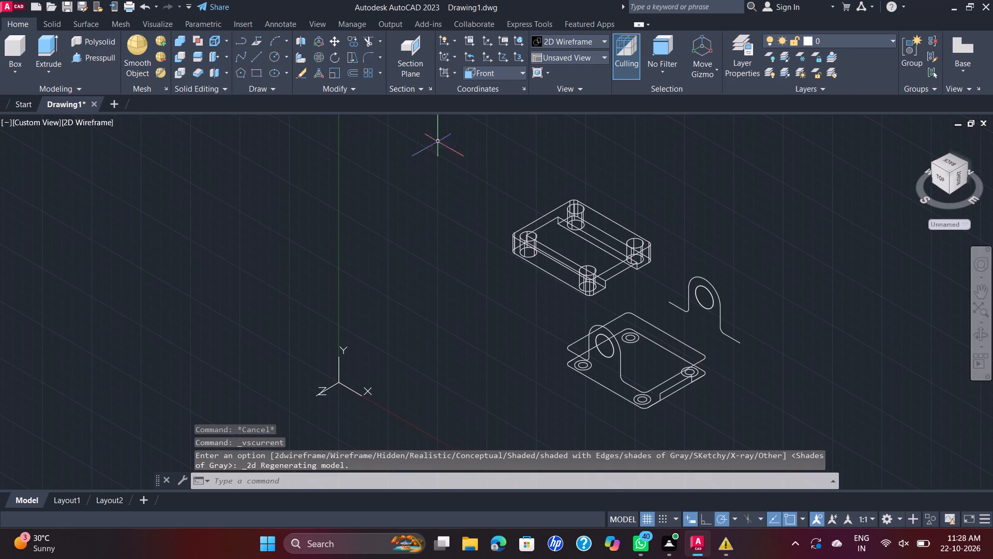
Move the copied boss profile from its +X line's outer end to the base solid's top-edge vertex where the front corner rounding begins.
scroll(636, 233, "up", 2)
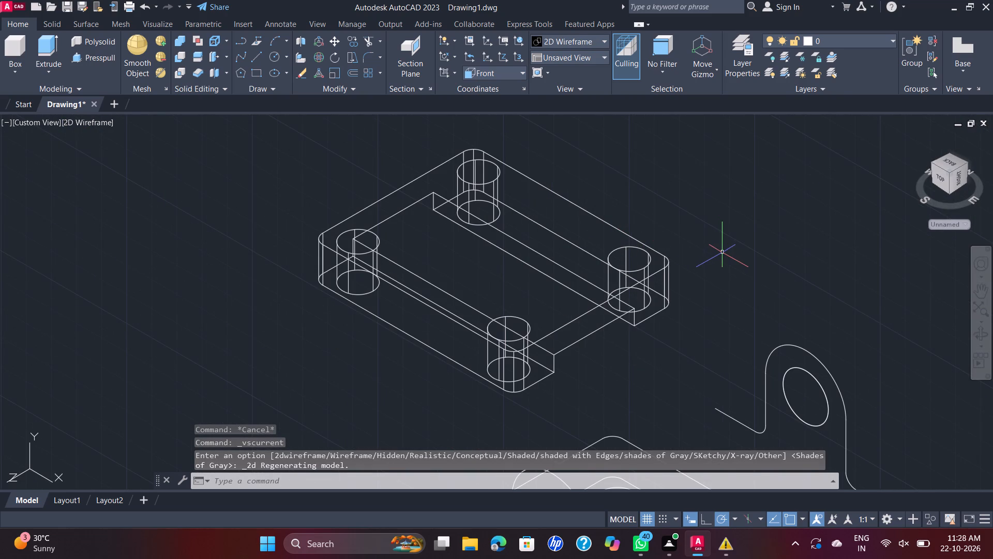
scroll(723, 252, "down", 1)
middle_click_drag(770, 254, 739, 205)
left_click_drag(899, 269, 904, 267)
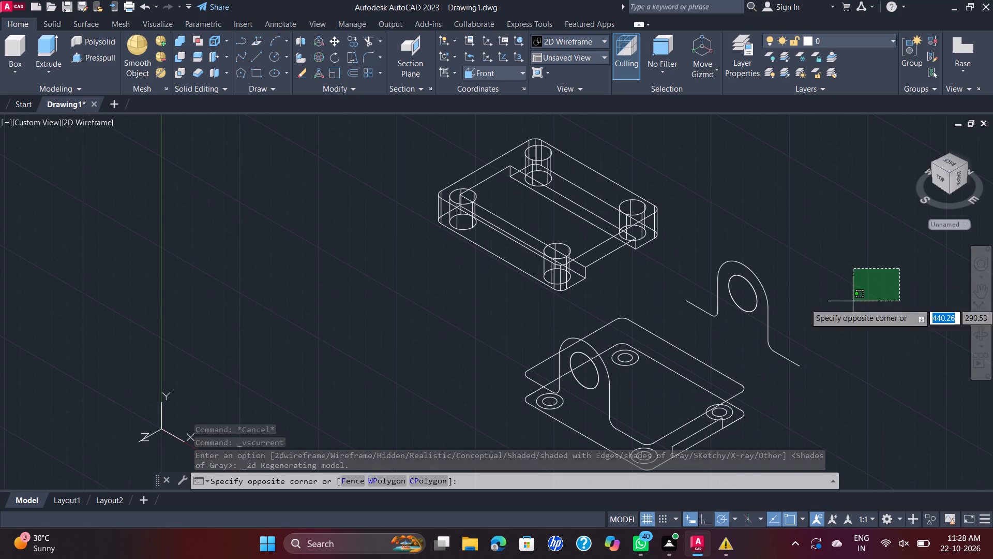
left_click(690, 330)
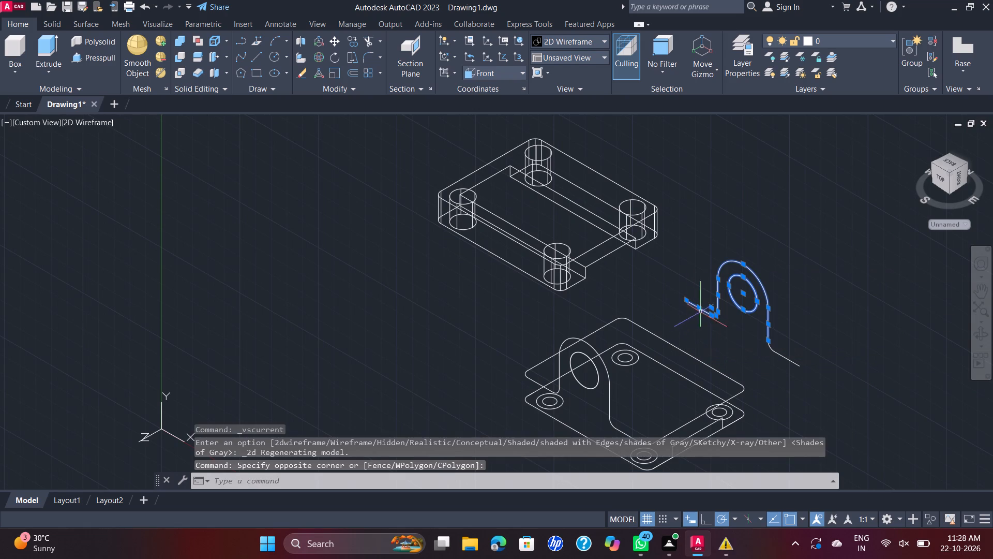
left_click(871, 351)
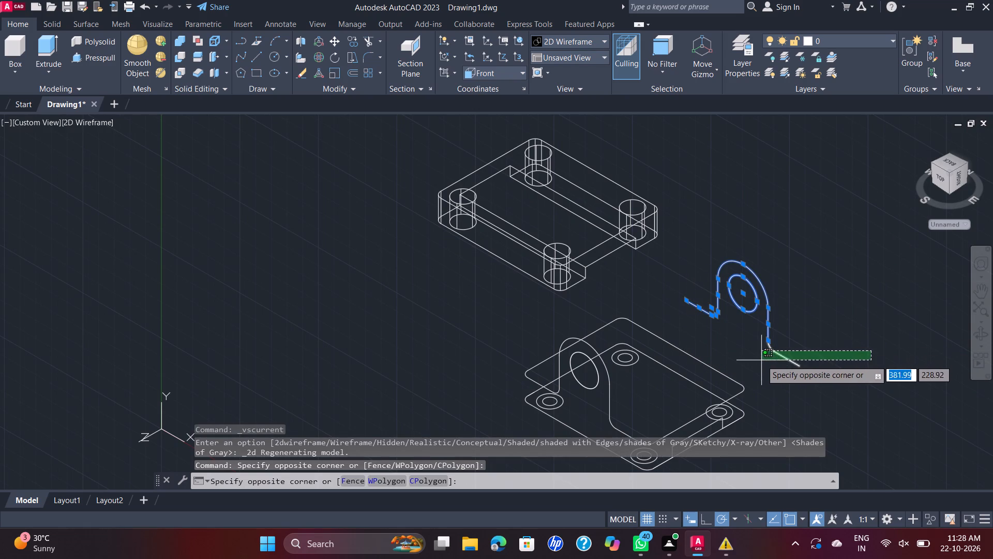
left_click(742, 351)
left_click(826, 334)
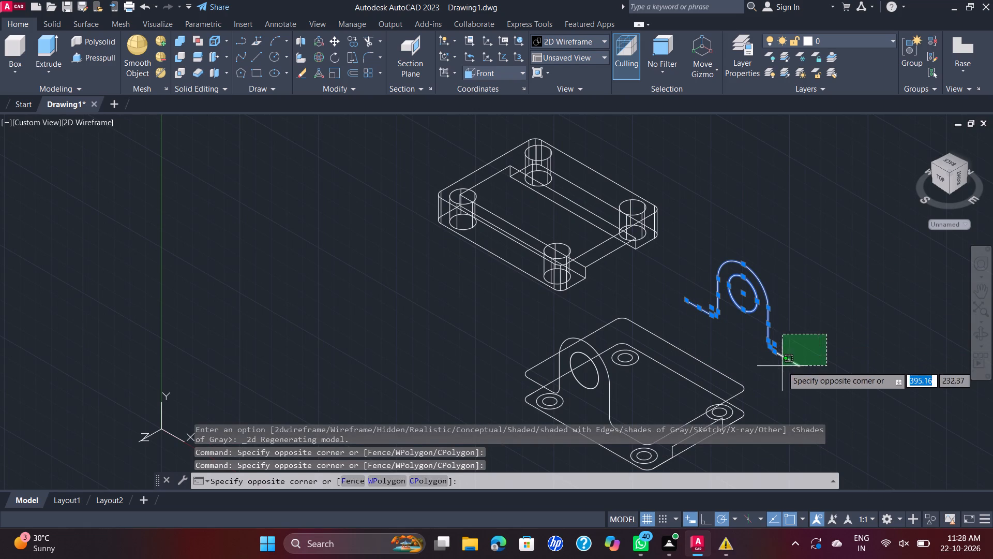
left_click(782, 366)
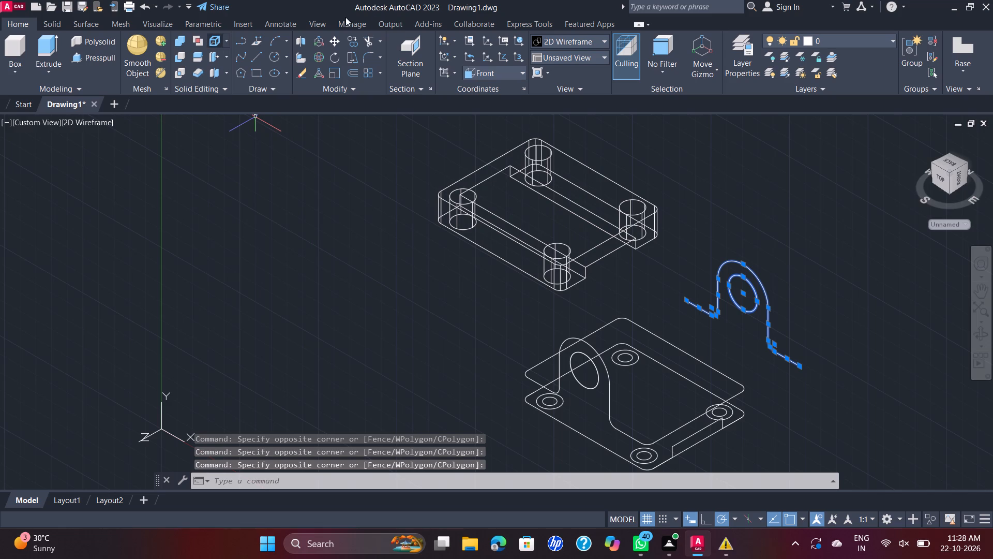
left_click(332, 40)
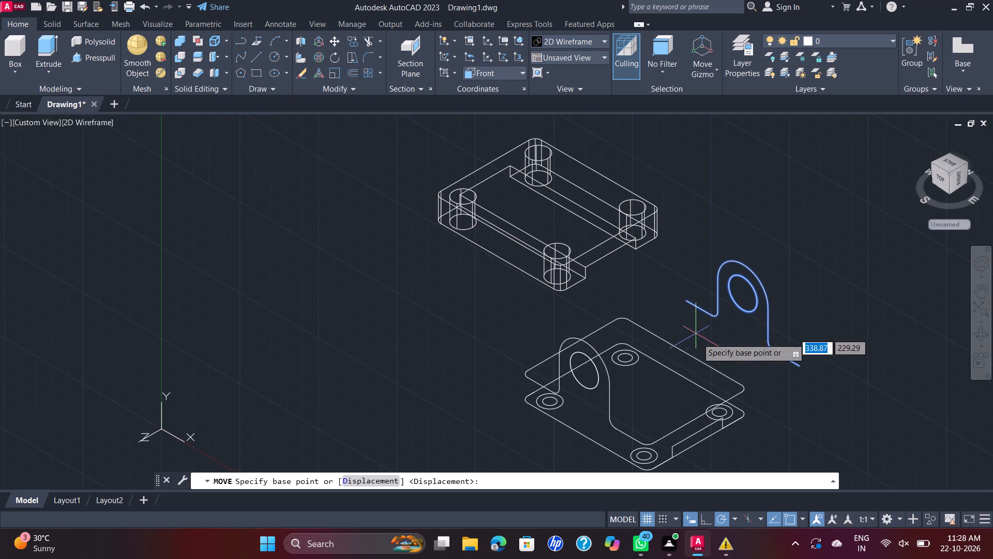
scroll(804, 368, "up", 1)
left_click(794, 366)
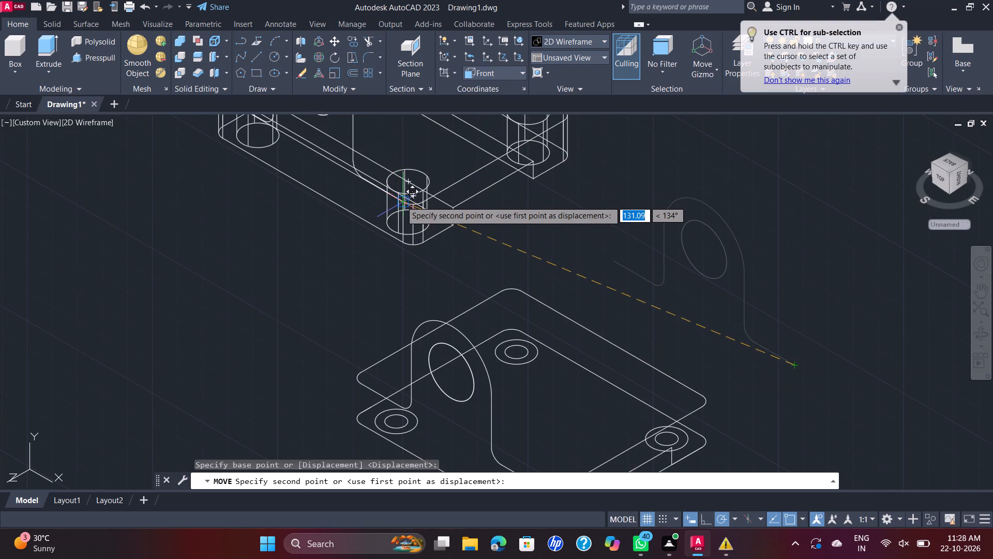
scroll(401, 201, "up", 2)
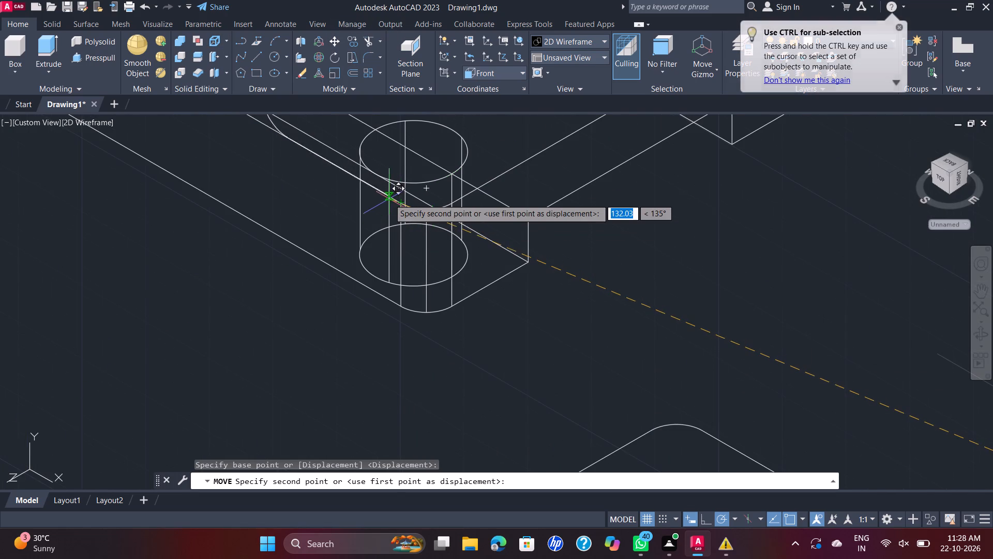
scroll(392, 199, "down", 2)
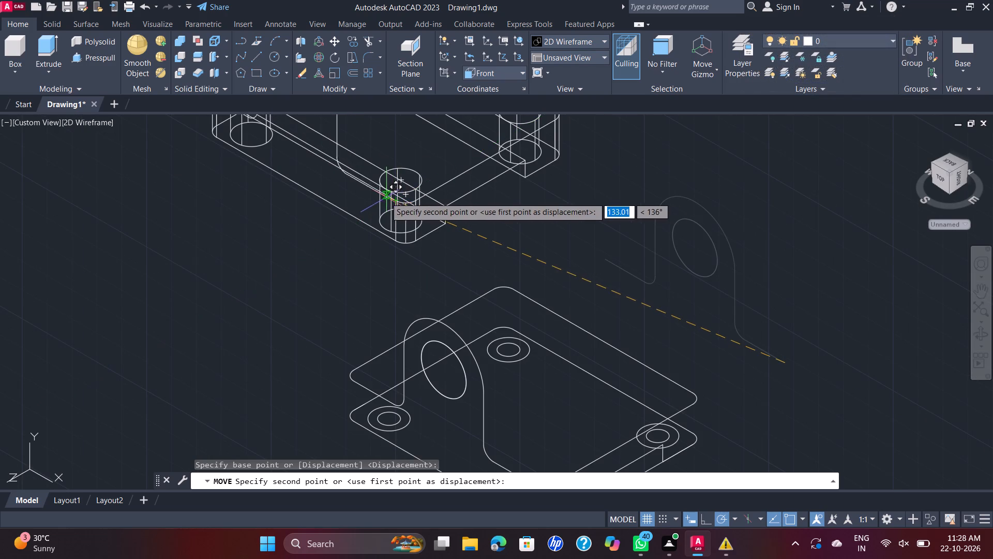
middle_click_drag(384, 197, 398, 253)
scroll(399, 254, "up", 4)
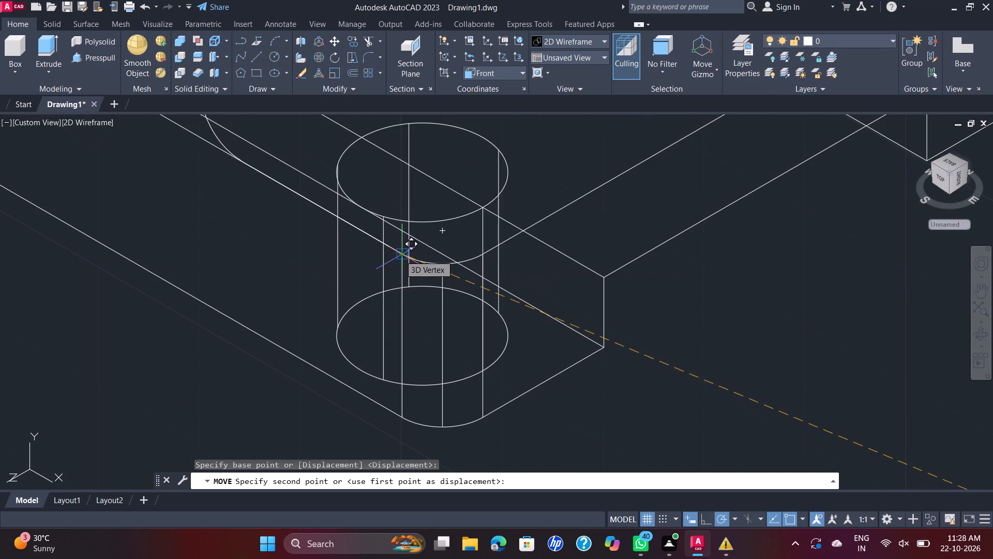
left_click(400, 255)
Set the visual style back to Shades of Gray.
scroll(400, 255, "down", 3)
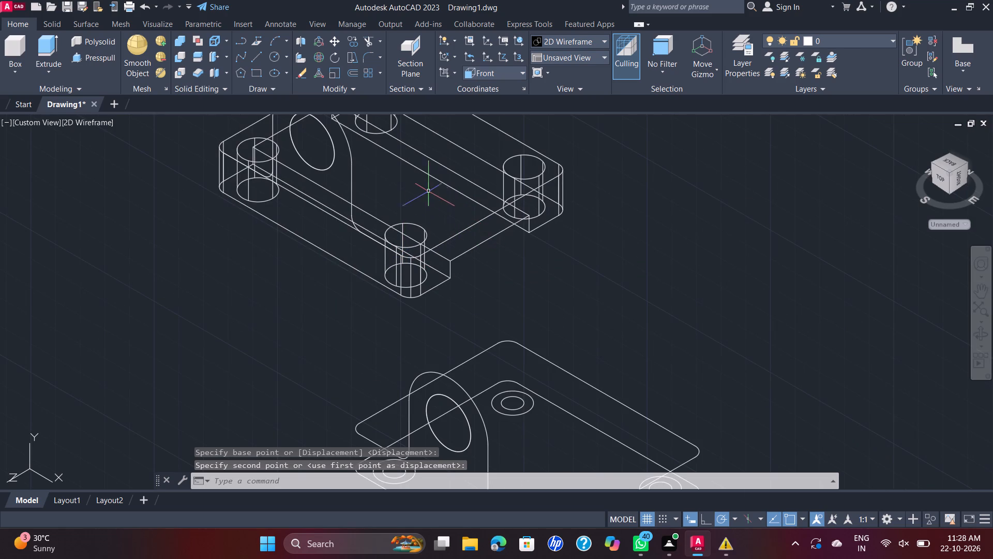
middle_click_drag(419, 181, 412, 224)
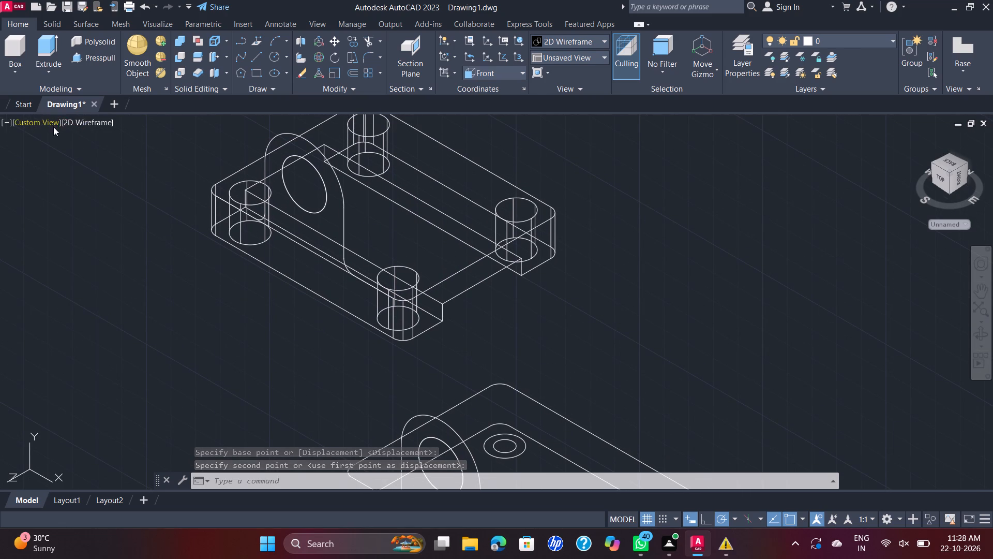
left_click(81, 119)
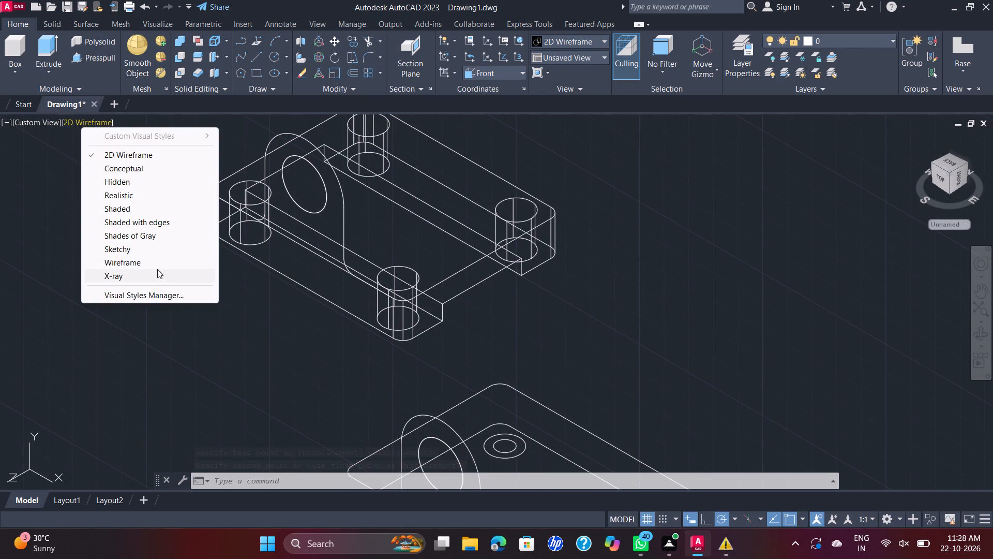
left_click(152, 236)
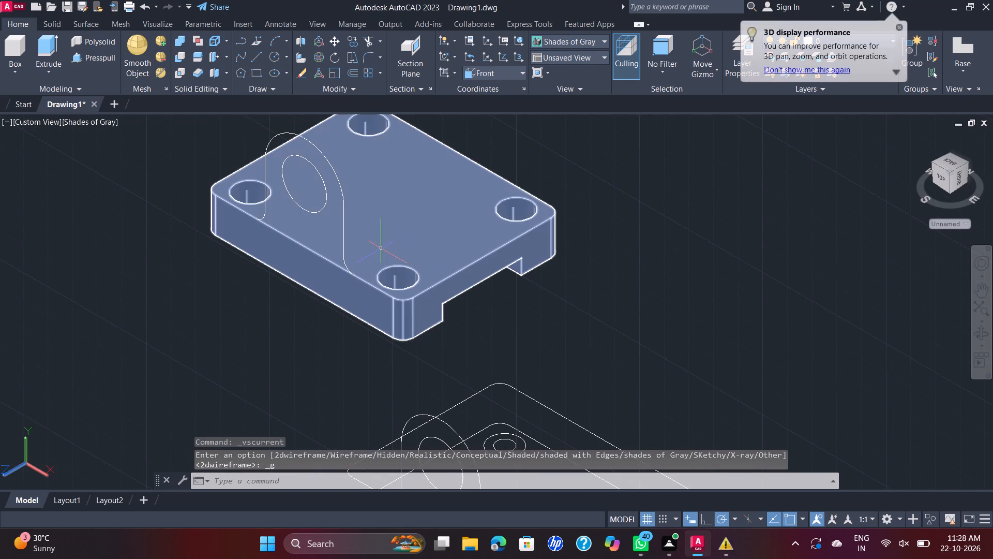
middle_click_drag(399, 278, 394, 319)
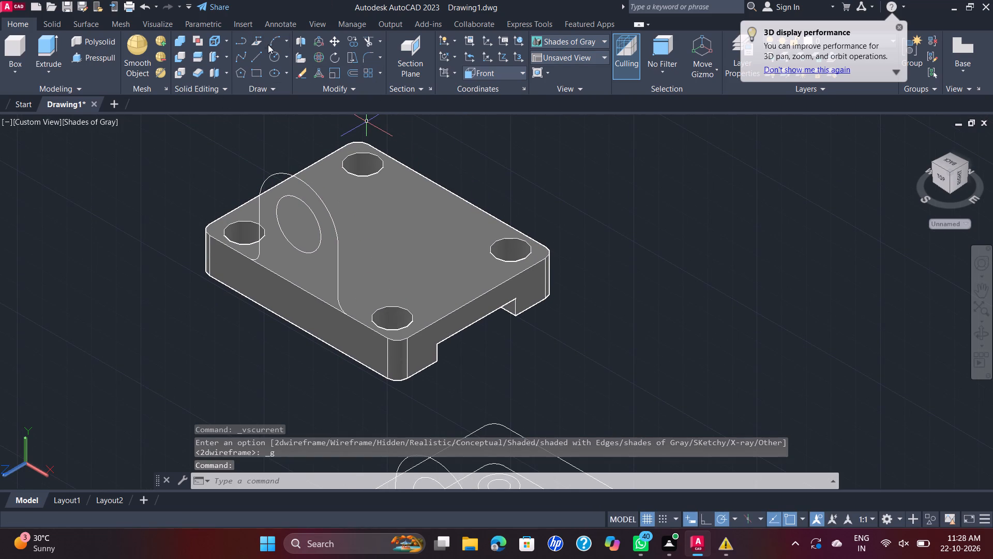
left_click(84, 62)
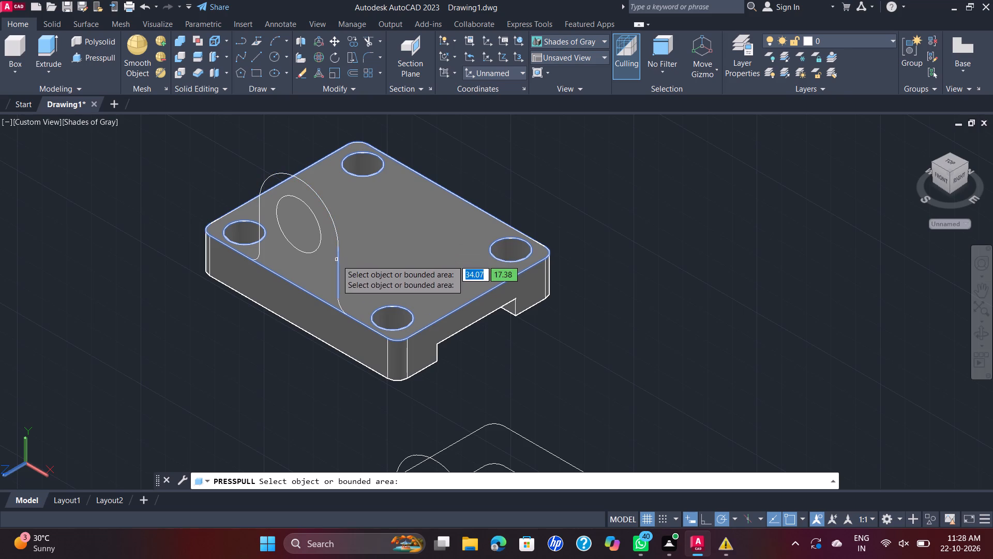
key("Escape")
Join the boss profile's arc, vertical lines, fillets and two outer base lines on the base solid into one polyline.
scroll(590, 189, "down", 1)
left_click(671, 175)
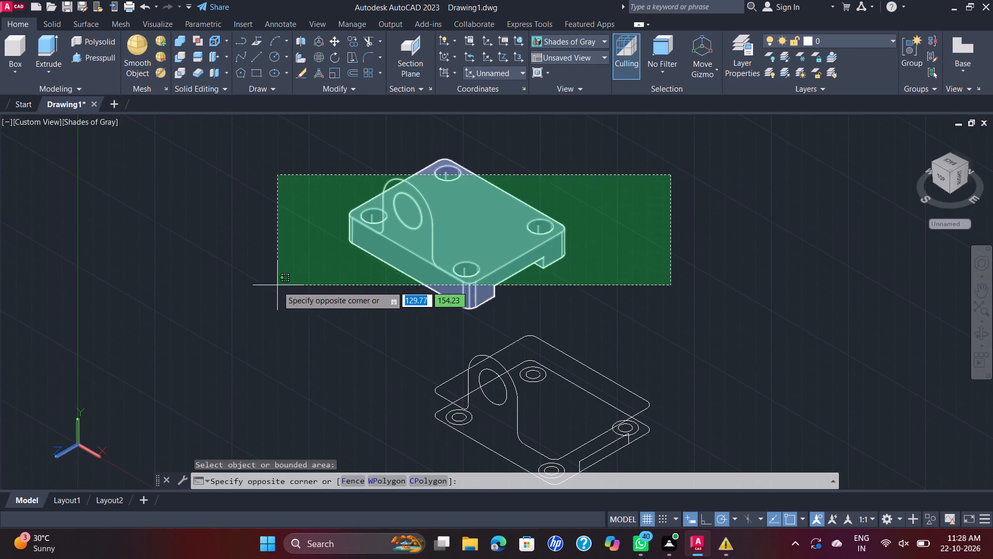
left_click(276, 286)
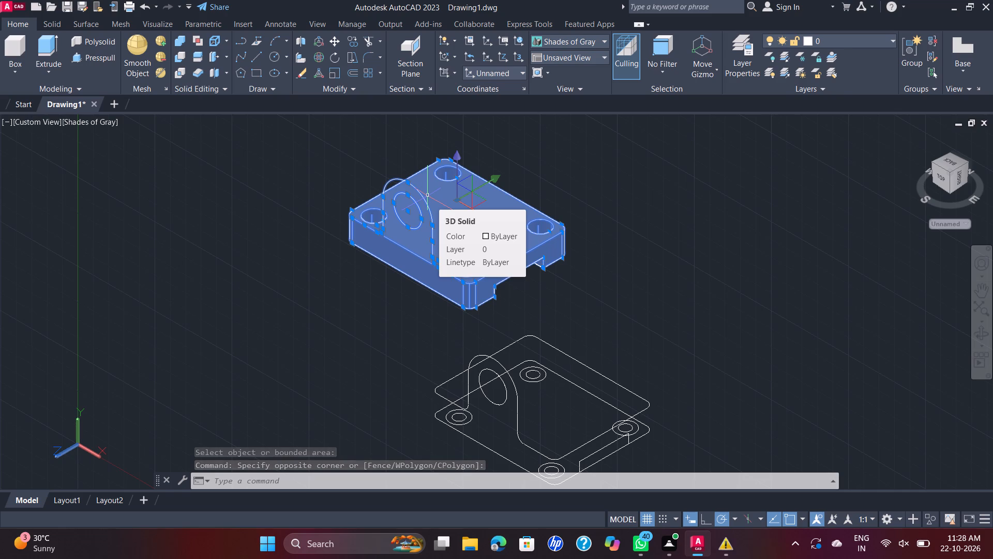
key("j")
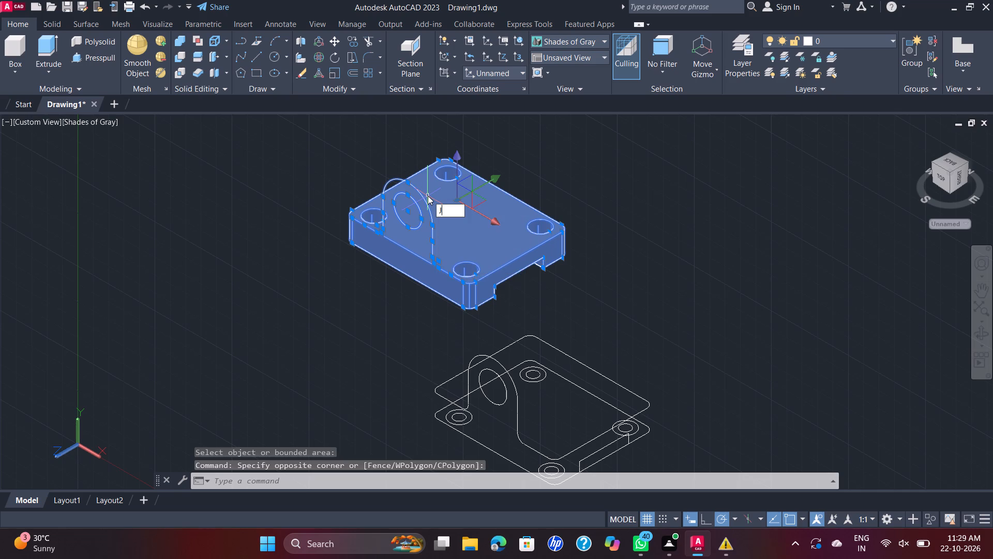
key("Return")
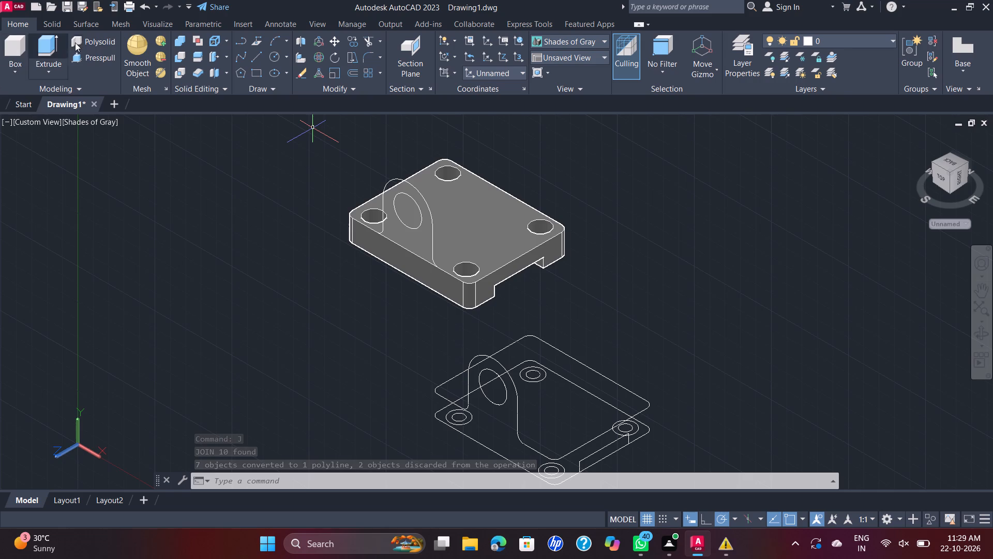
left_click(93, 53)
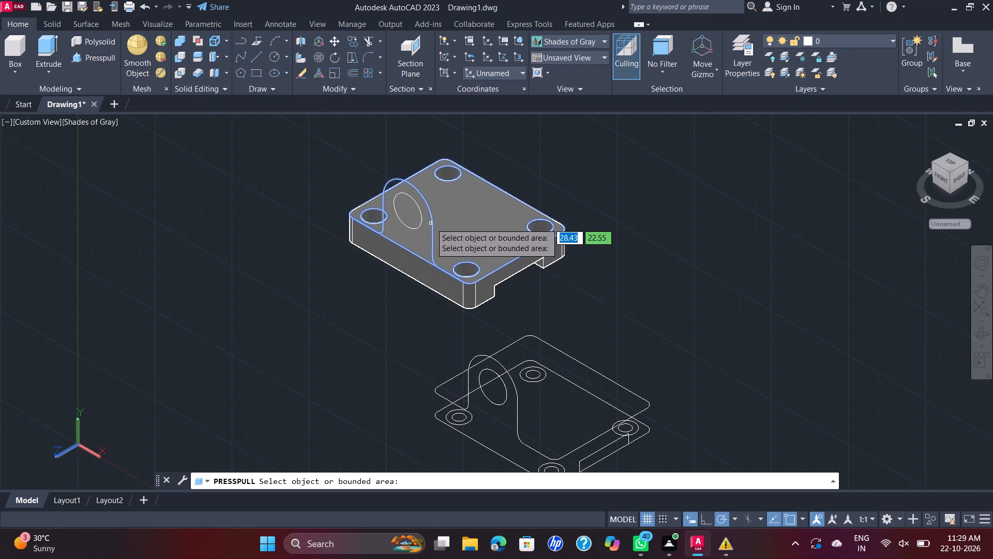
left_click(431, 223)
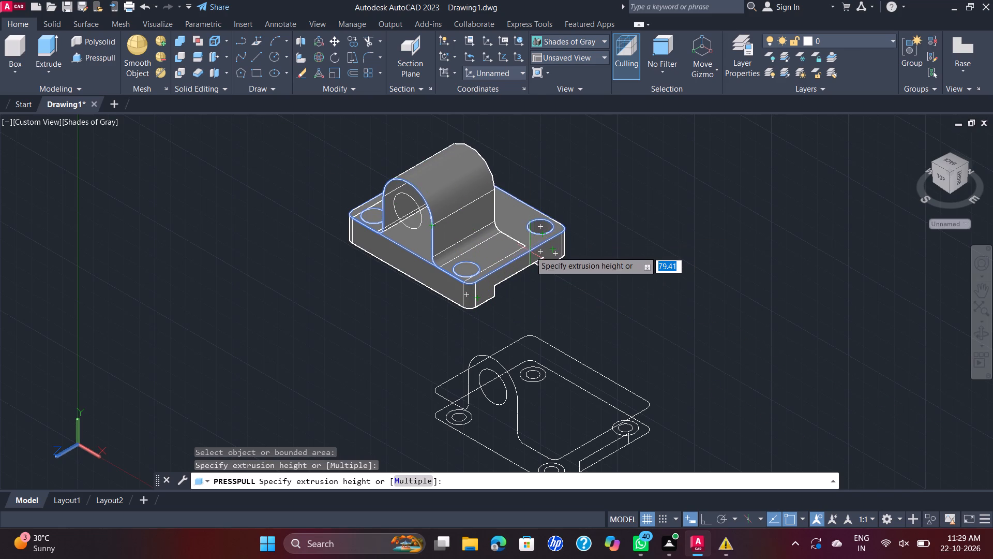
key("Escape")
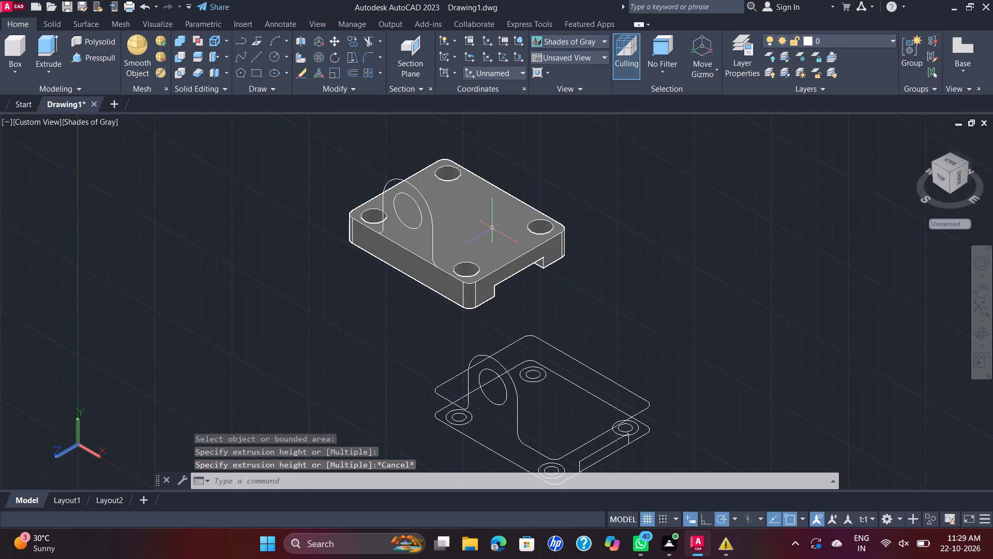
Draw a 40 mm line along the base solid's top edge connecting the lower ends of the boss profile's two fillets.
left_click(252, 61)
scroll(401, 256, "up", 3)
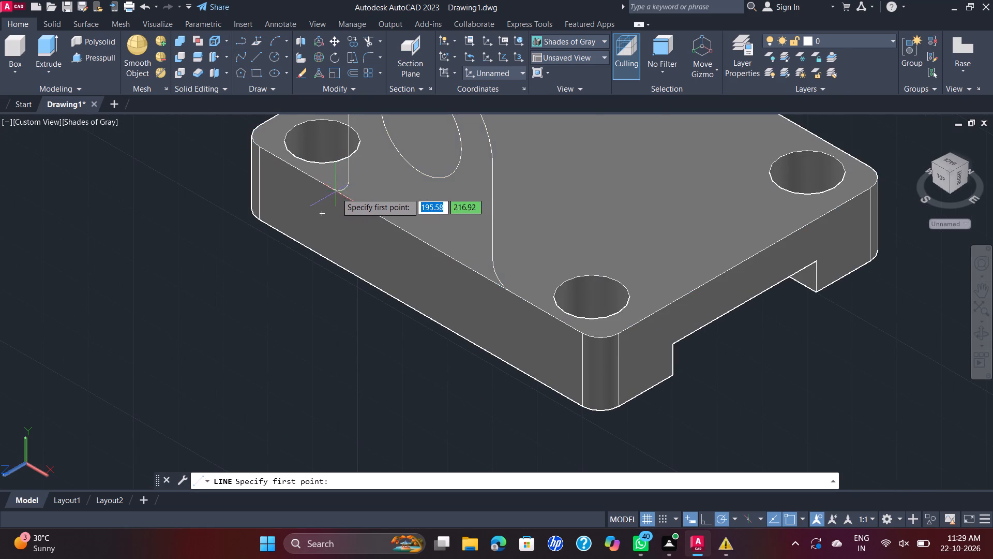
scroll(336, 193, "up", 2)
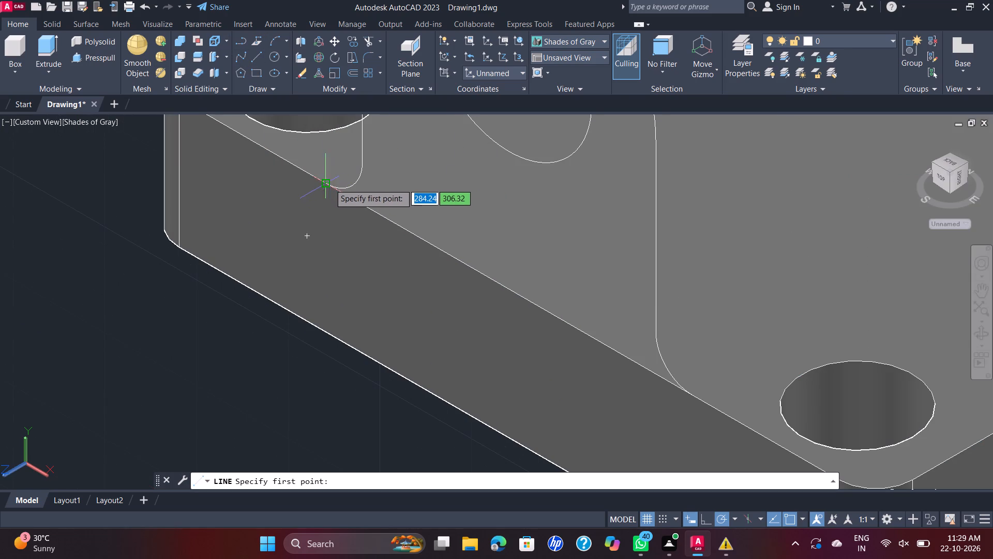
left_click(326, 182)
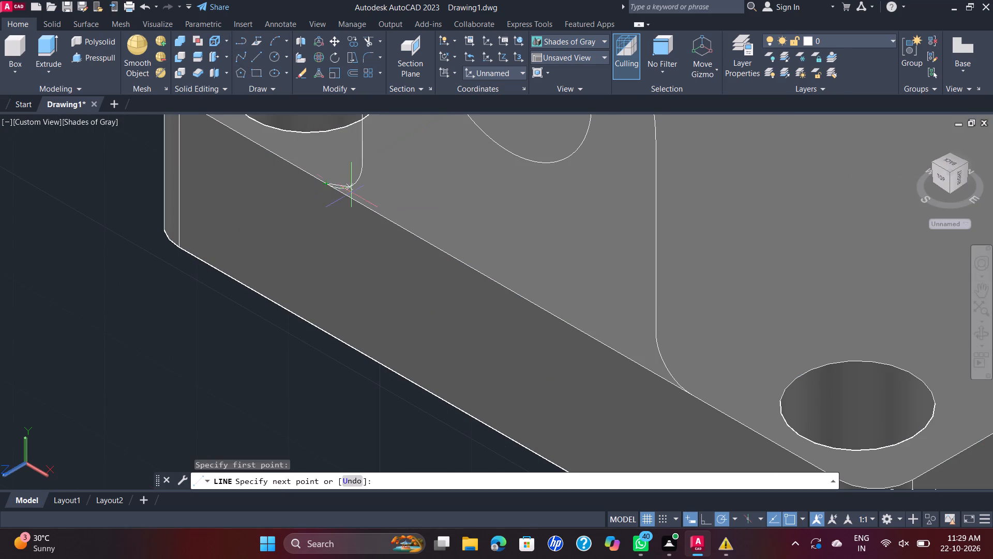
left_click(694, 398)
scroll(695, 396, "down", 3)
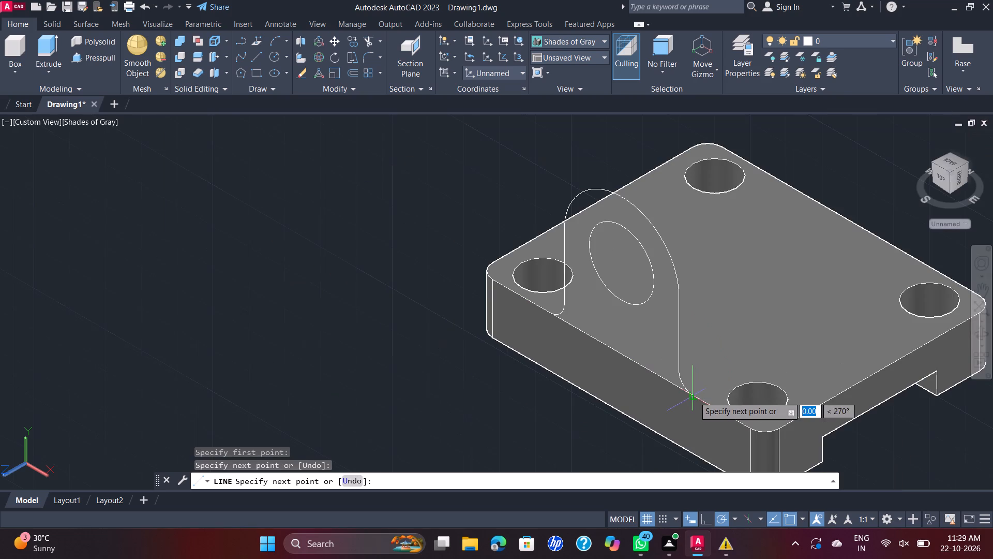
key("Escape")
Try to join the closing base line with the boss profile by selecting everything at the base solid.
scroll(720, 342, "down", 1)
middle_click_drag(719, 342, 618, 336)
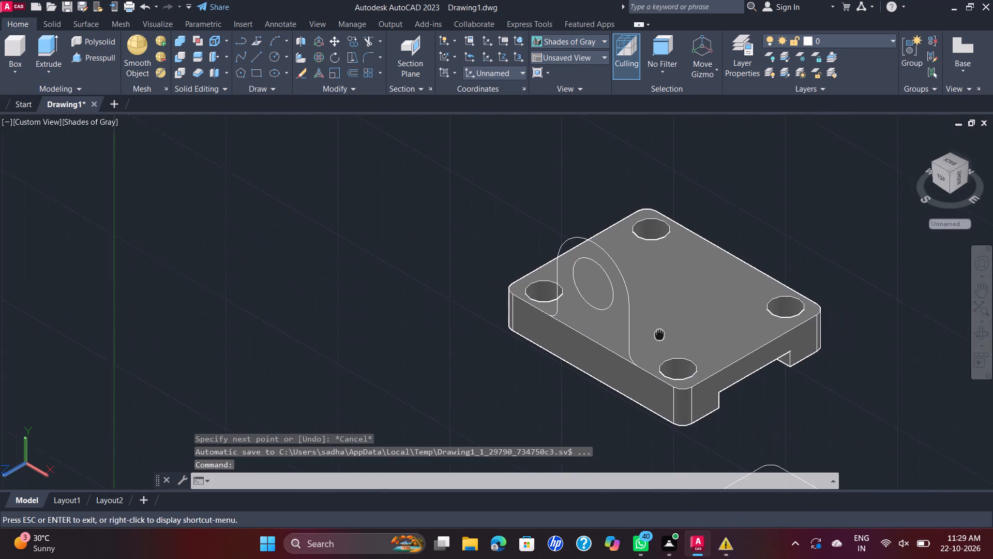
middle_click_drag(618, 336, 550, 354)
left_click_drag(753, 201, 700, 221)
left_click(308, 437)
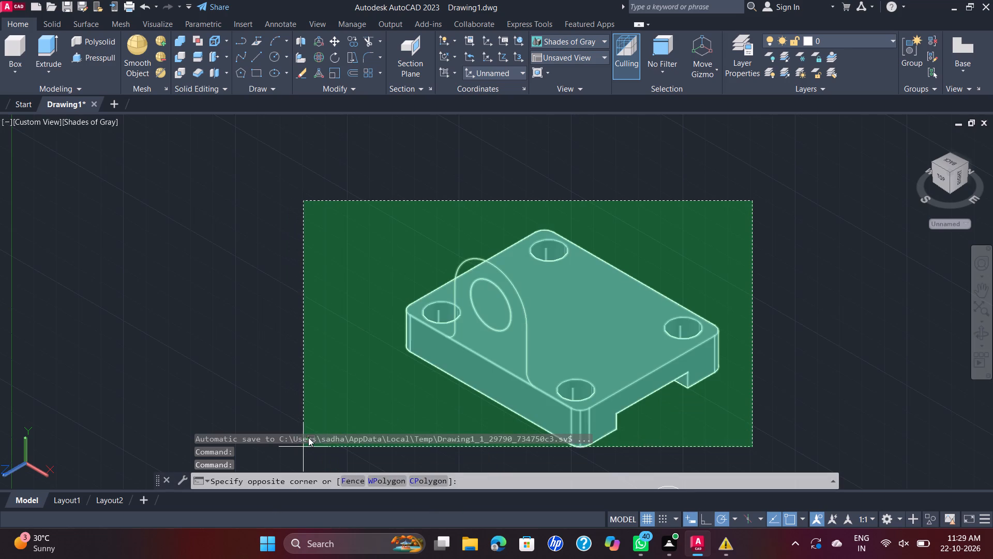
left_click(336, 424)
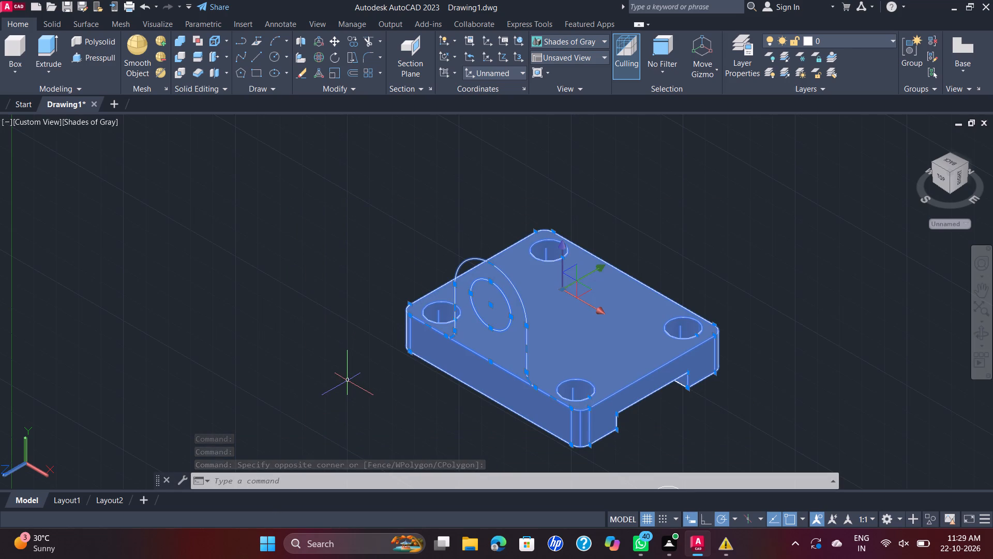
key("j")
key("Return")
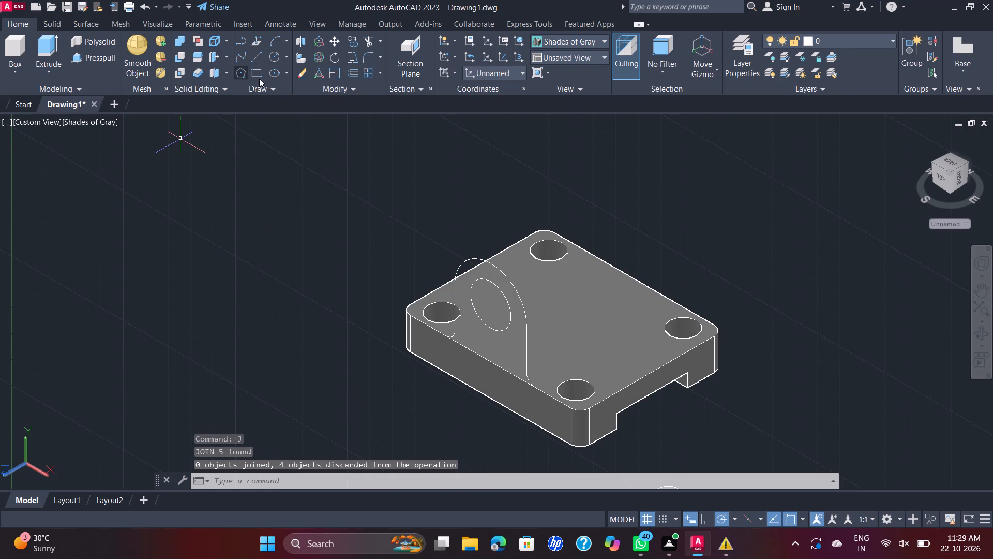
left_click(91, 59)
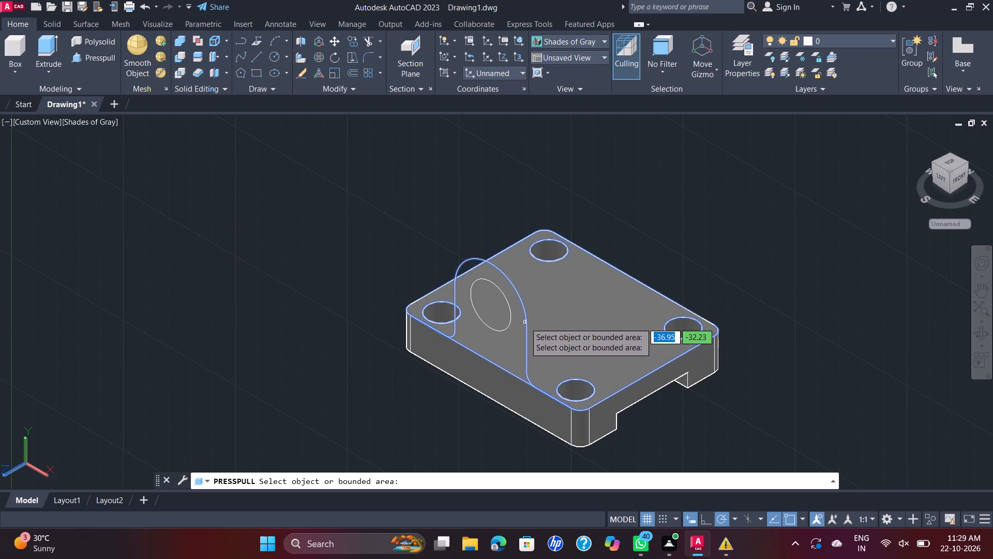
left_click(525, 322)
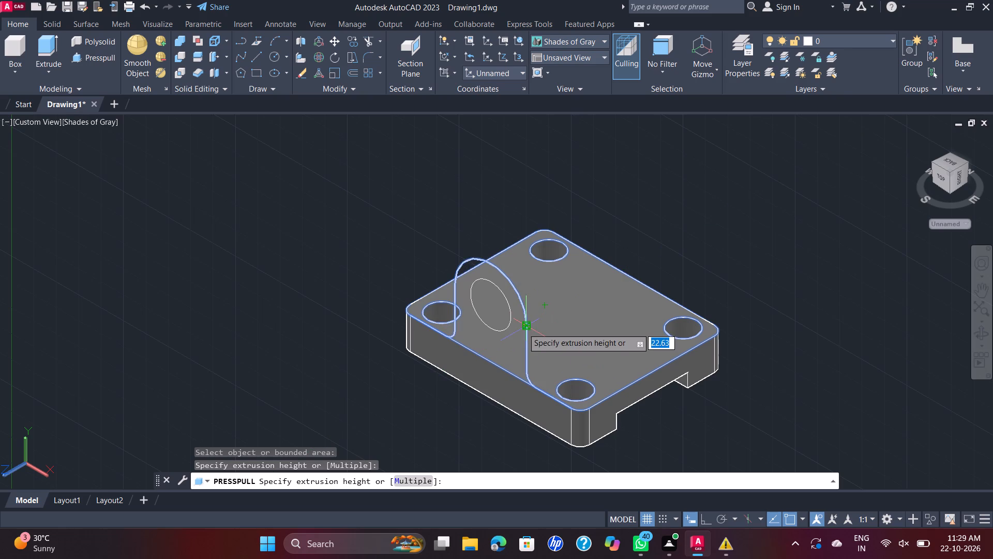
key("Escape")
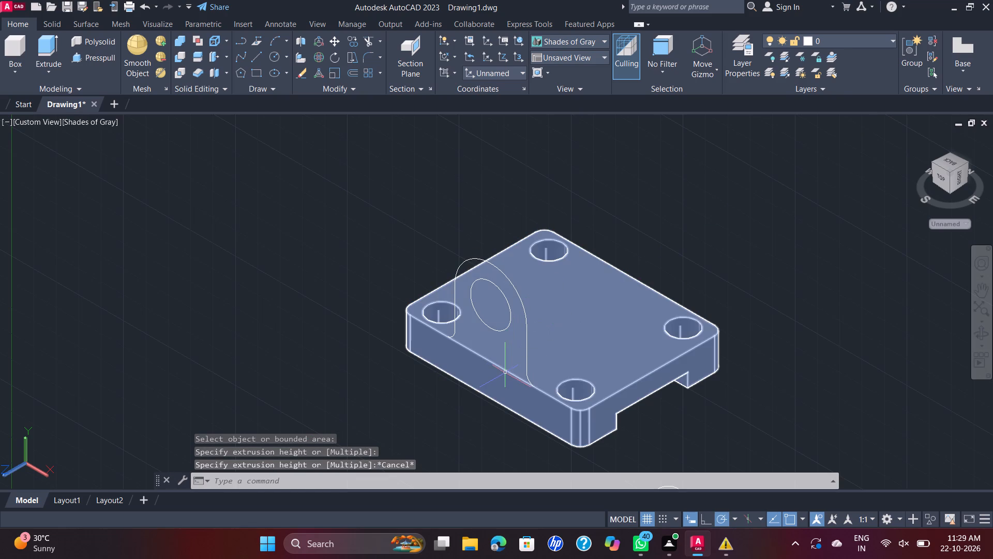
Change the visual style to 2D Wireframe.
scroll(507, 371, "up", 2)
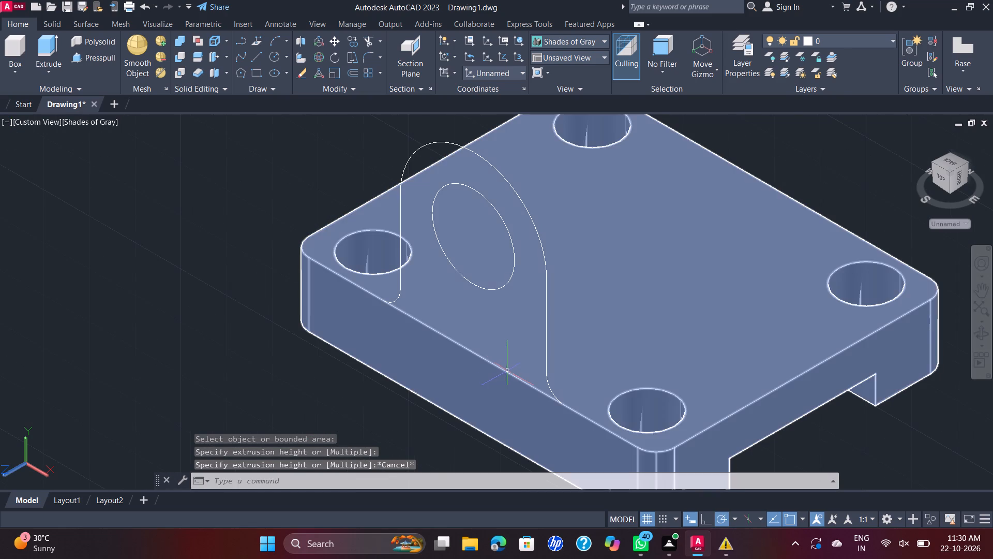
key("grave")
key("Escape")
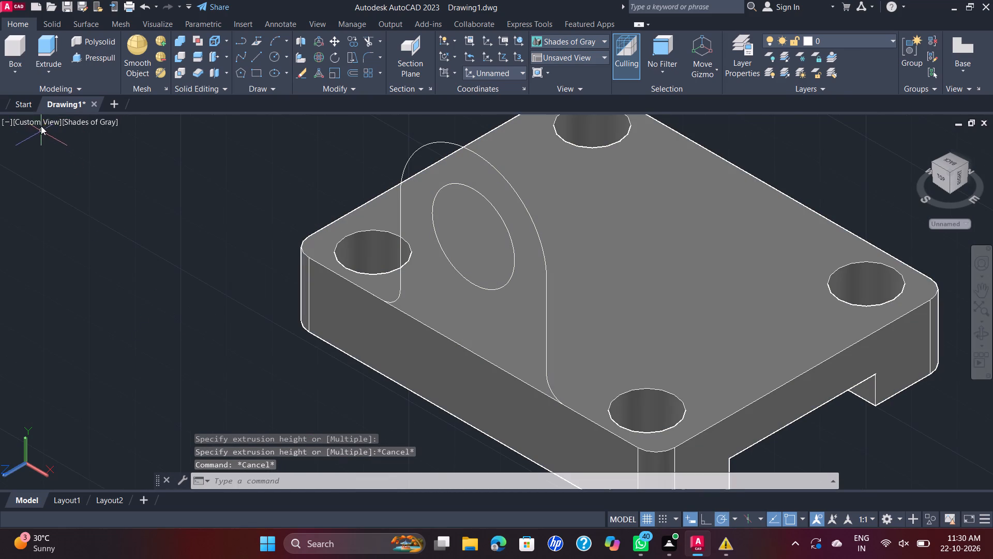
left_click(70, 128)
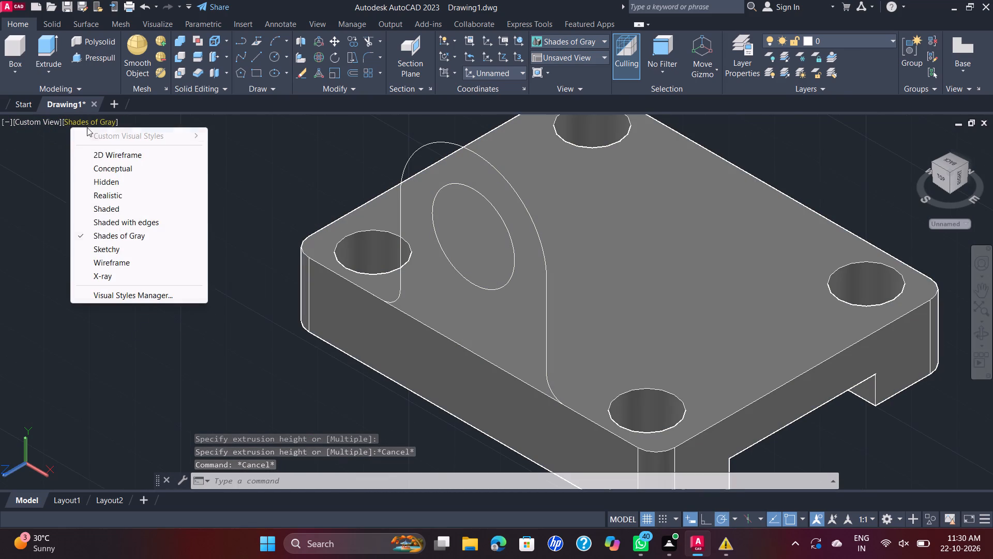
left_click(120, 154)
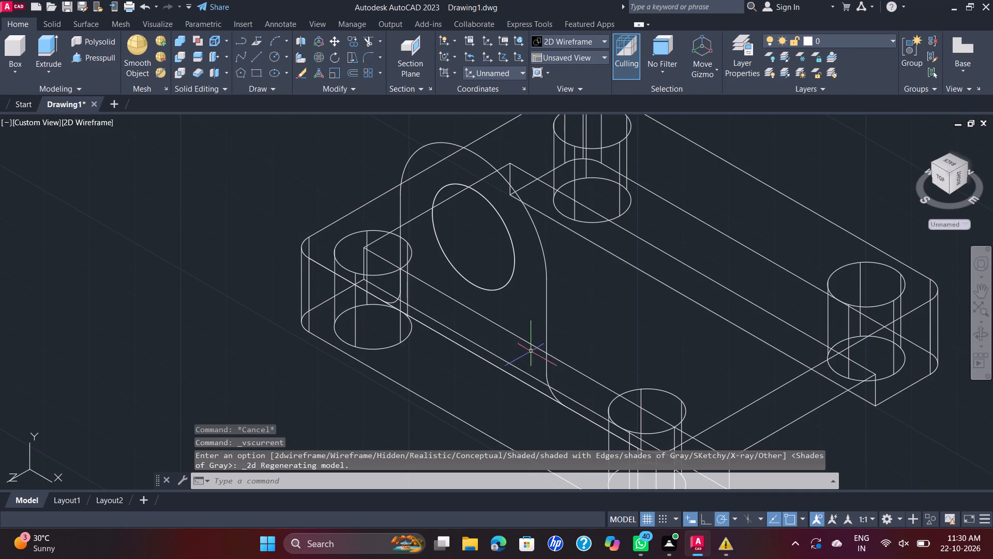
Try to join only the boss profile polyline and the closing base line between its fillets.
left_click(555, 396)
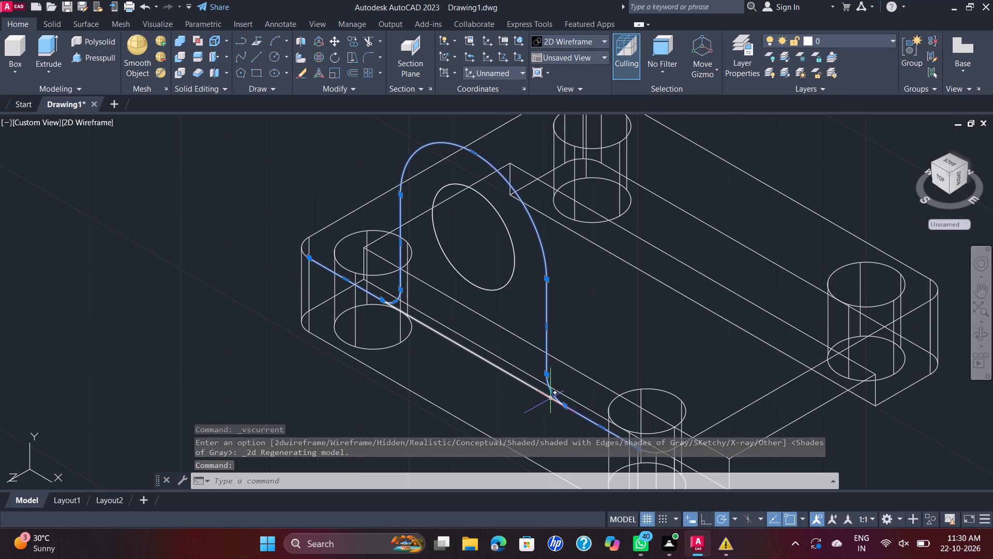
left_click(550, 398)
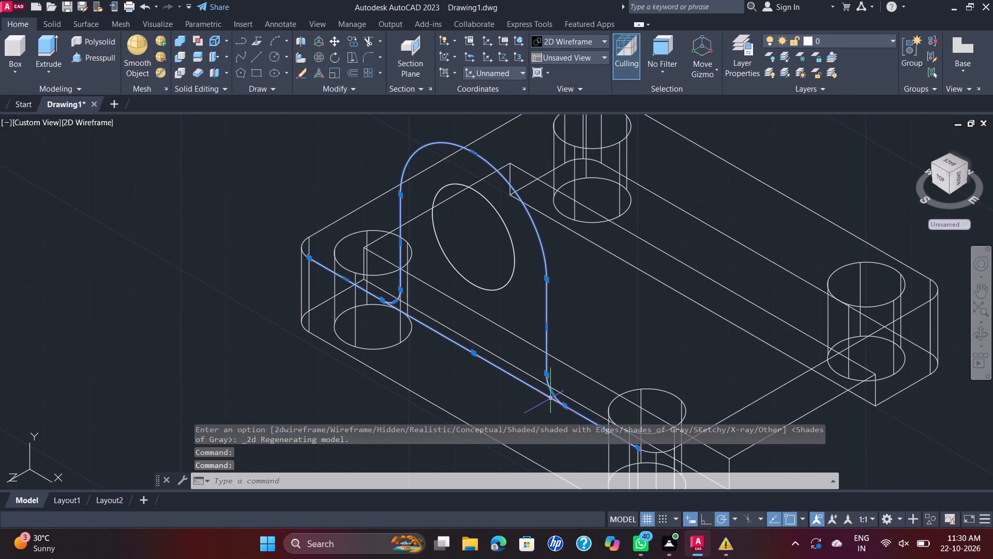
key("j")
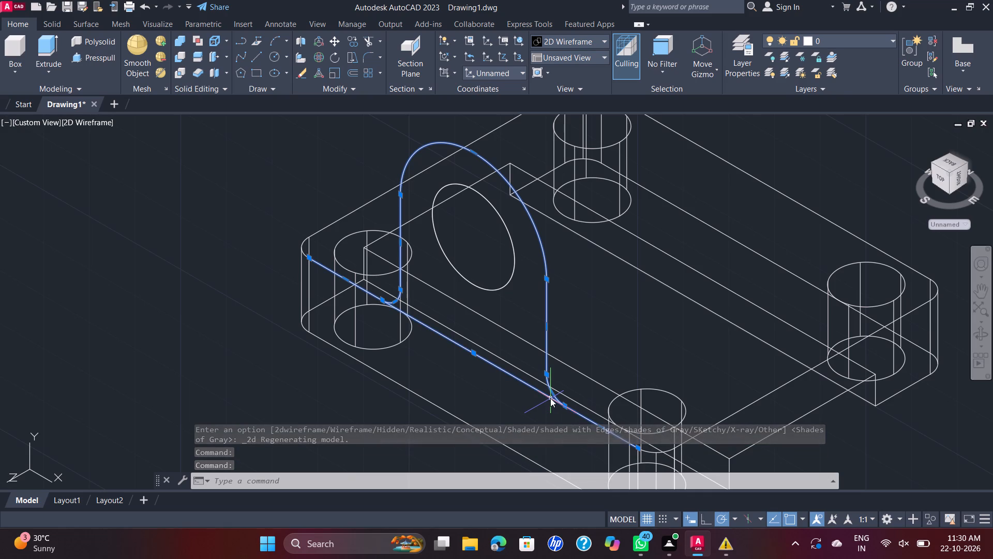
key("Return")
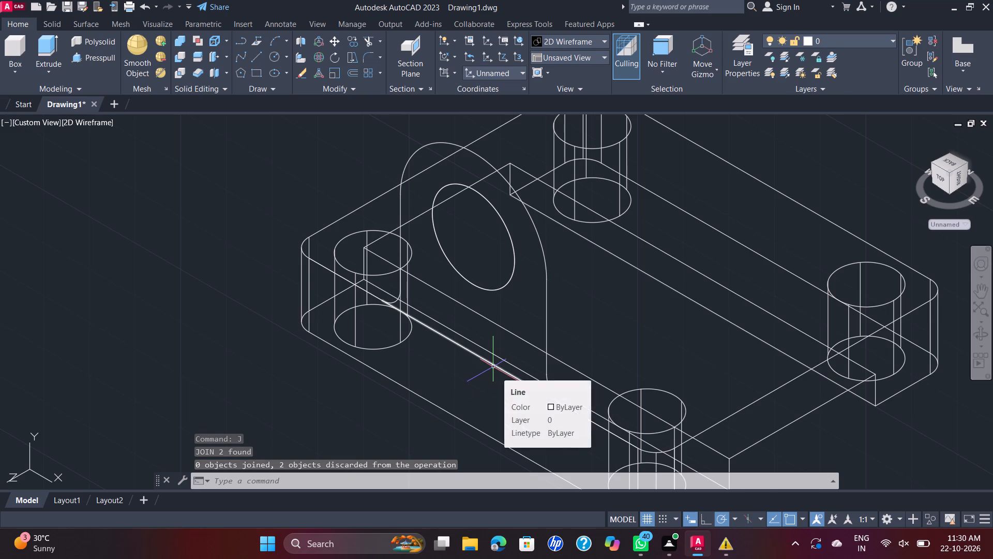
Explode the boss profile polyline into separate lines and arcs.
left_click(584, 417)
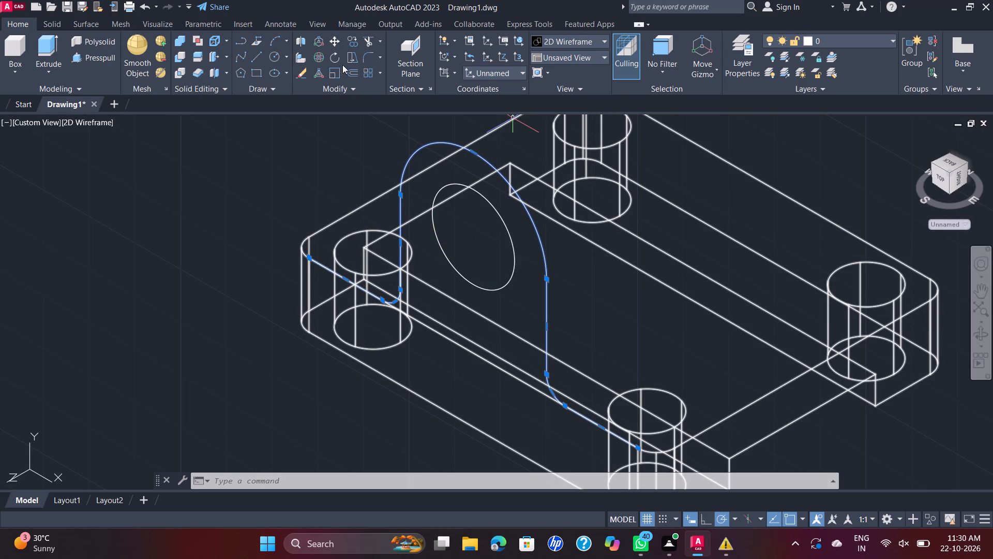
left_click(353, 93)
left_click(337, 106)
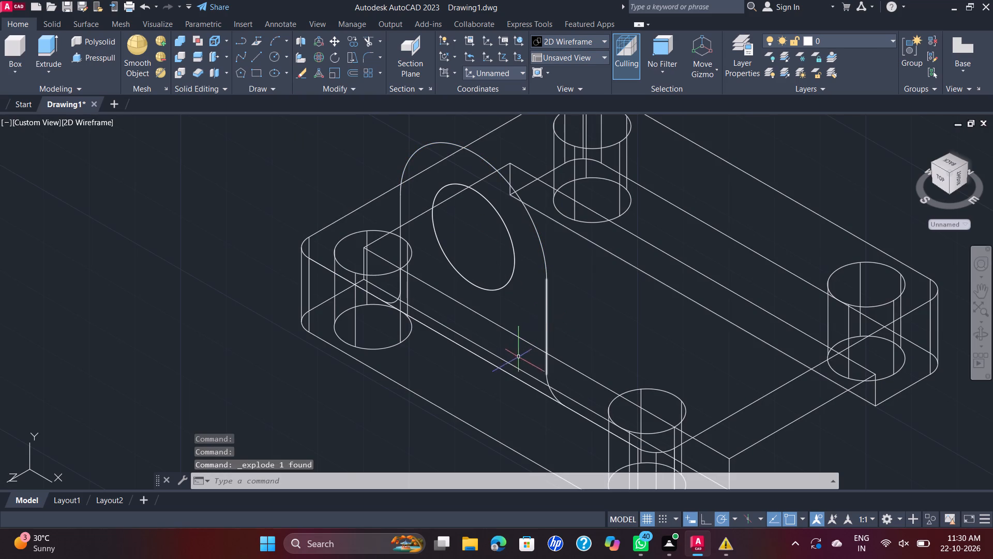
Join the closing base line, both vertical lines, both fillets and the top arc into one closed polyline, excluding the outer base lines.
left_click(505, 374)
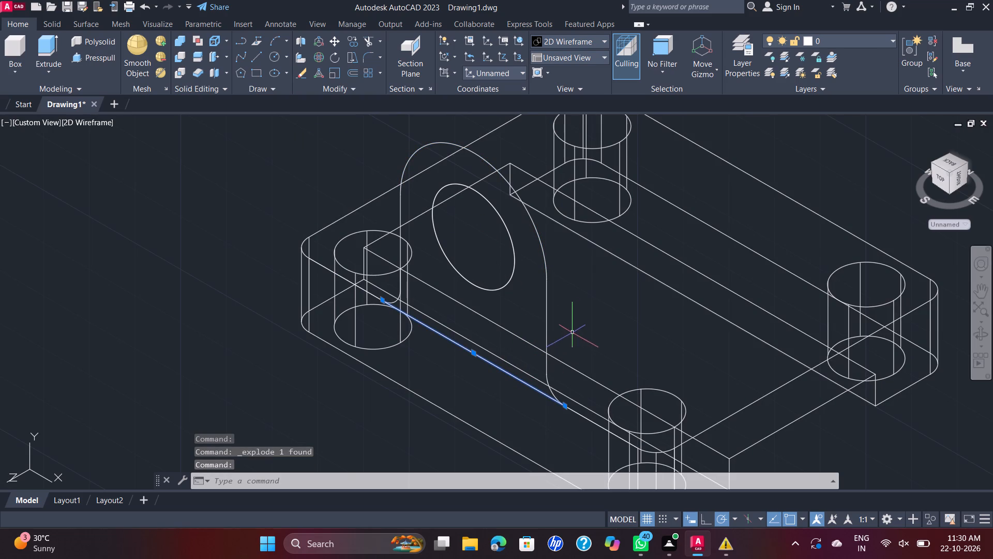
left_click(564, 322)
left_click(534, 320)
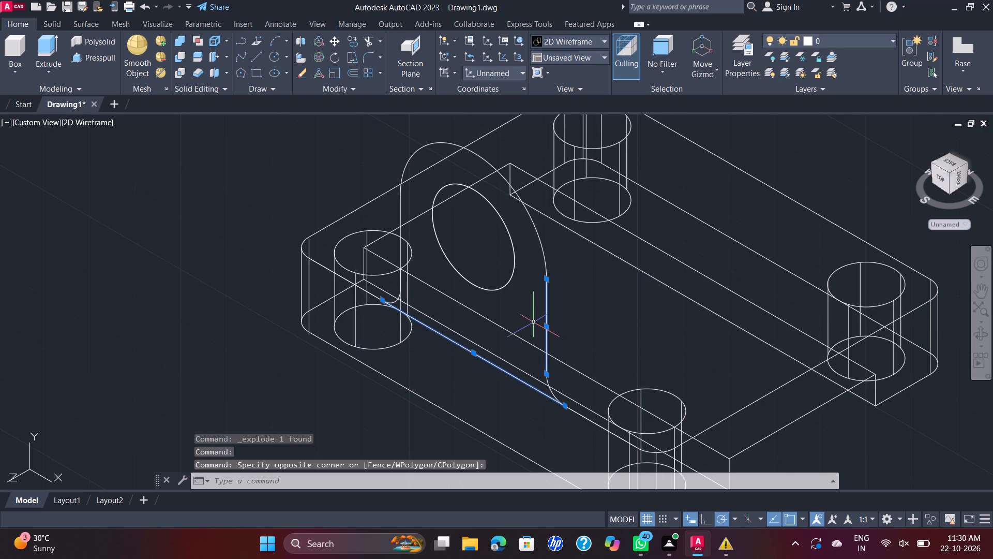
left_click(549, 387)
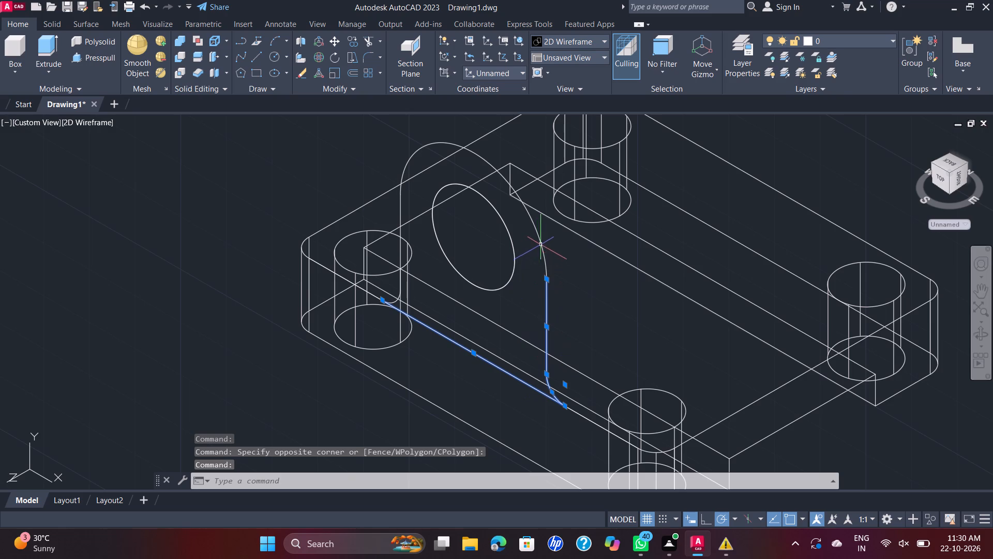
left_click(541, 243)
left_click(400, 205)
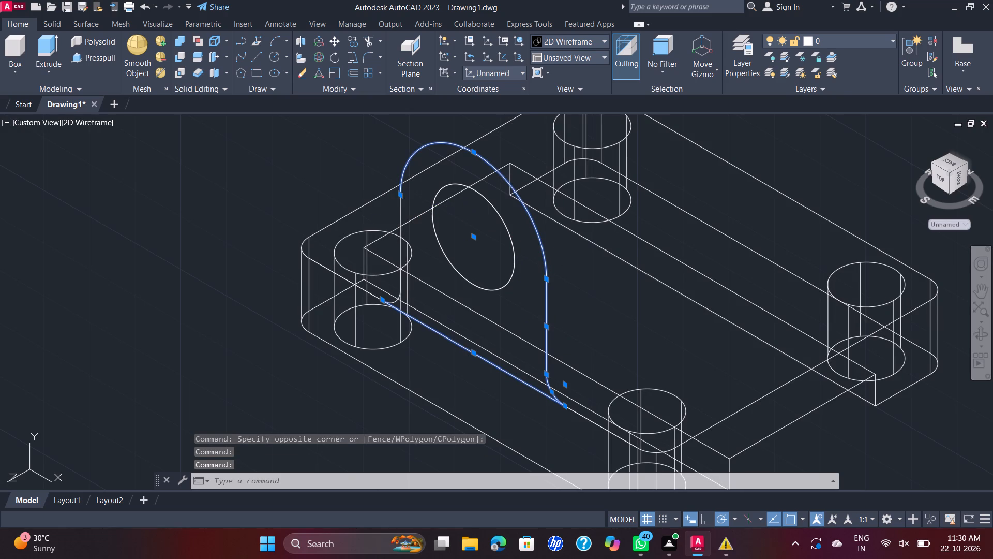
left_click(399, 297)
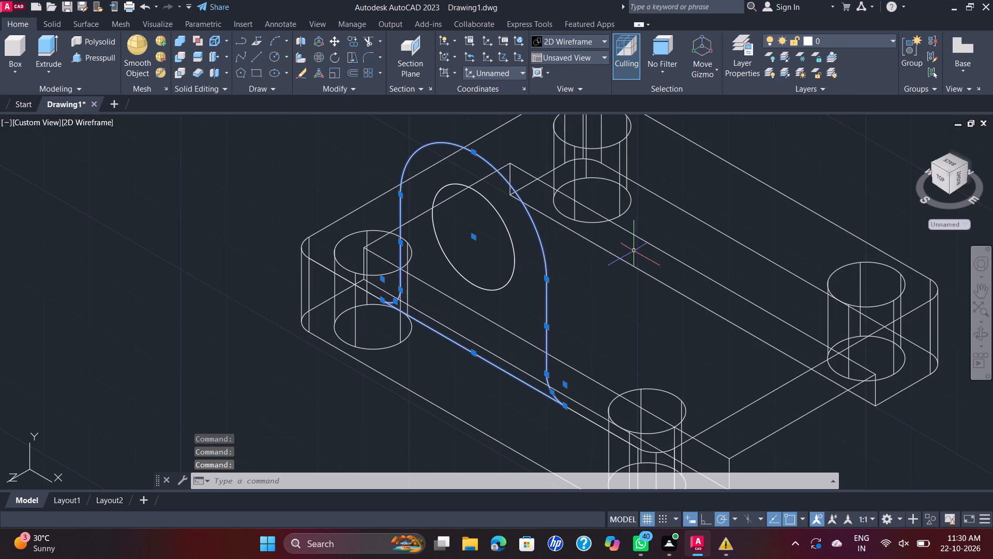
key("j")
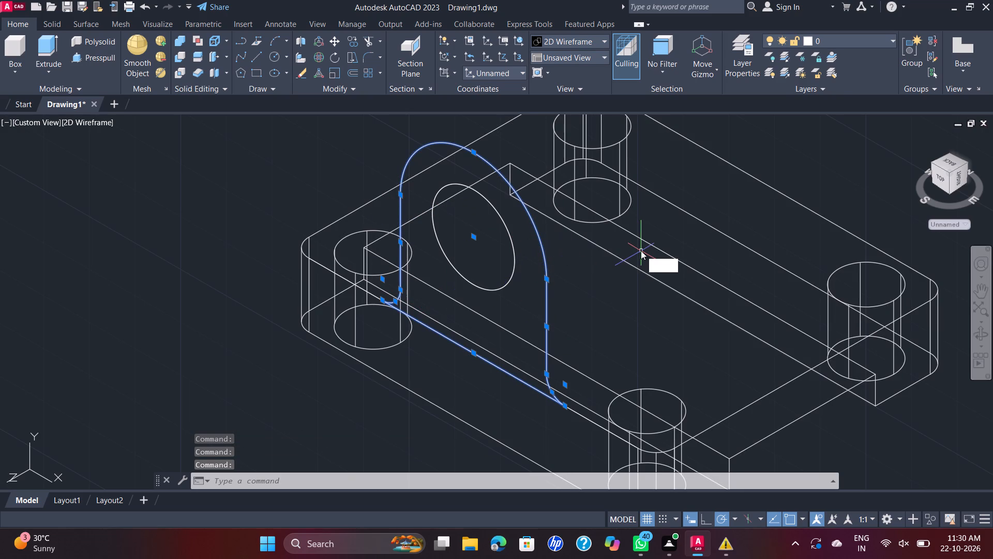
key("Return")
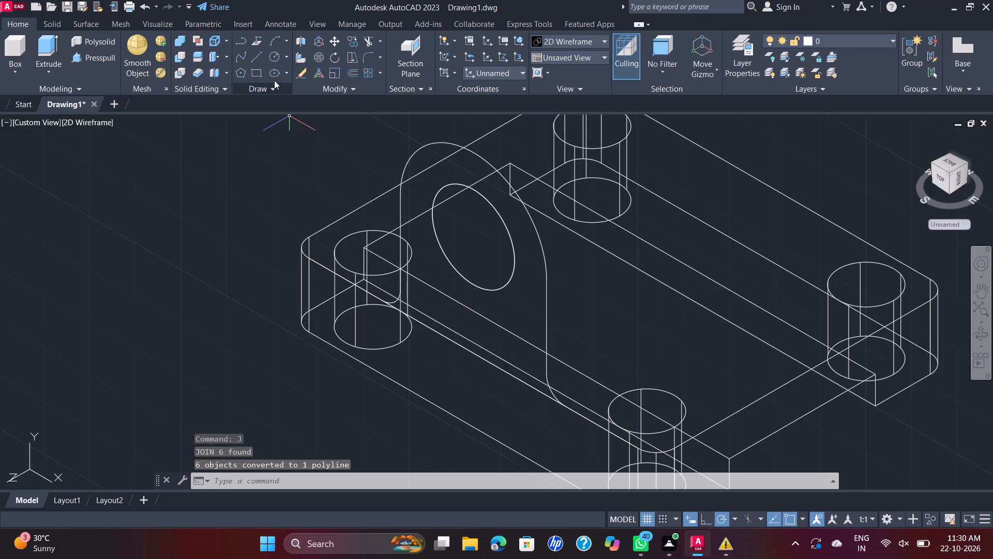
Change the visual style to Shades of Gray.
left_click(93, 123)
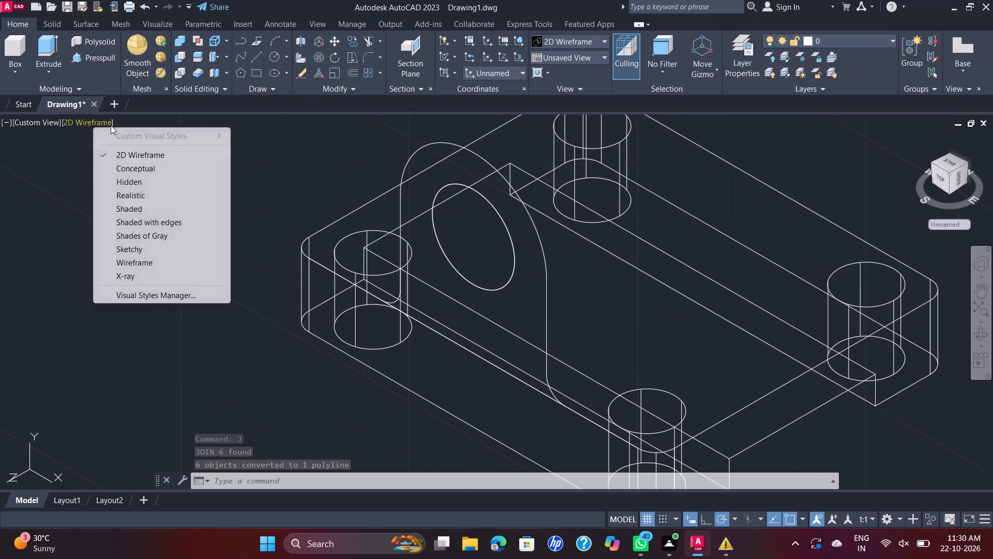
left_click(170, 229)
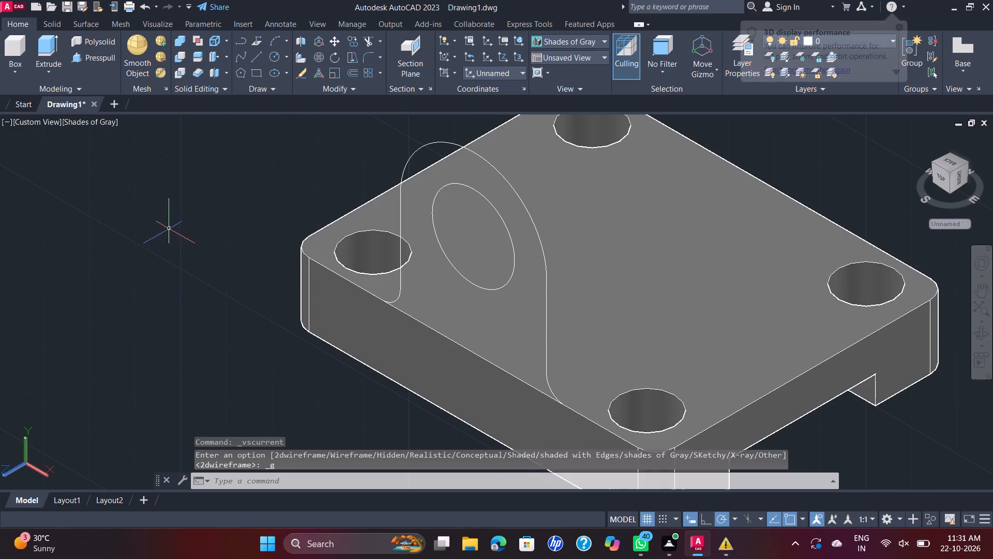
Presspull the closed boss profile across the full depth of the base, ending at the base's far edge.
left_click(86, 58)
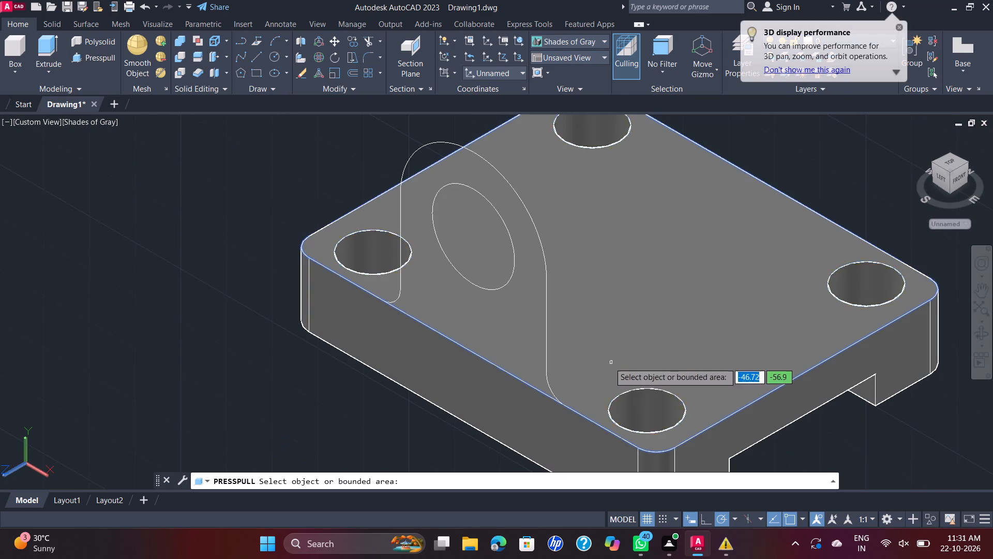
left_click(548, 319)
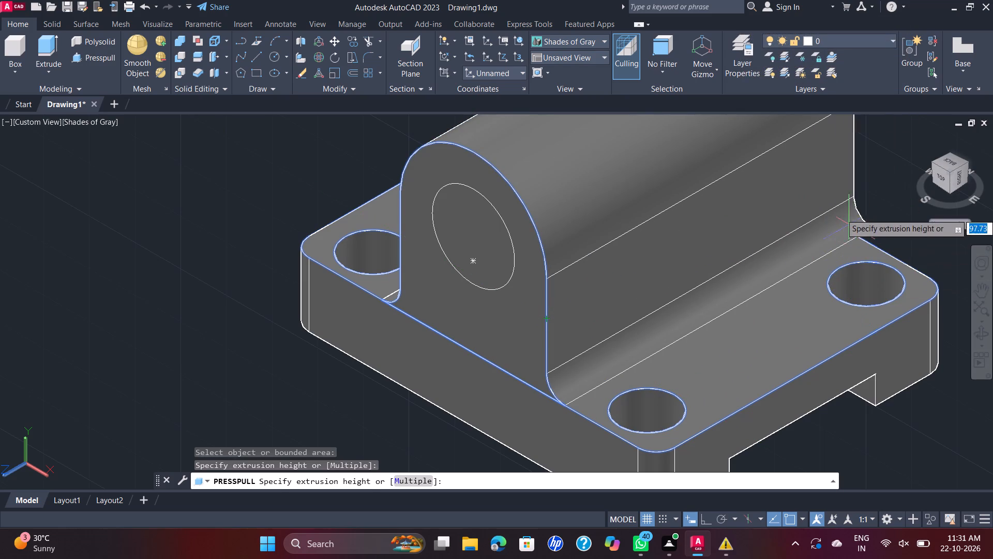
left_click(931, 278)
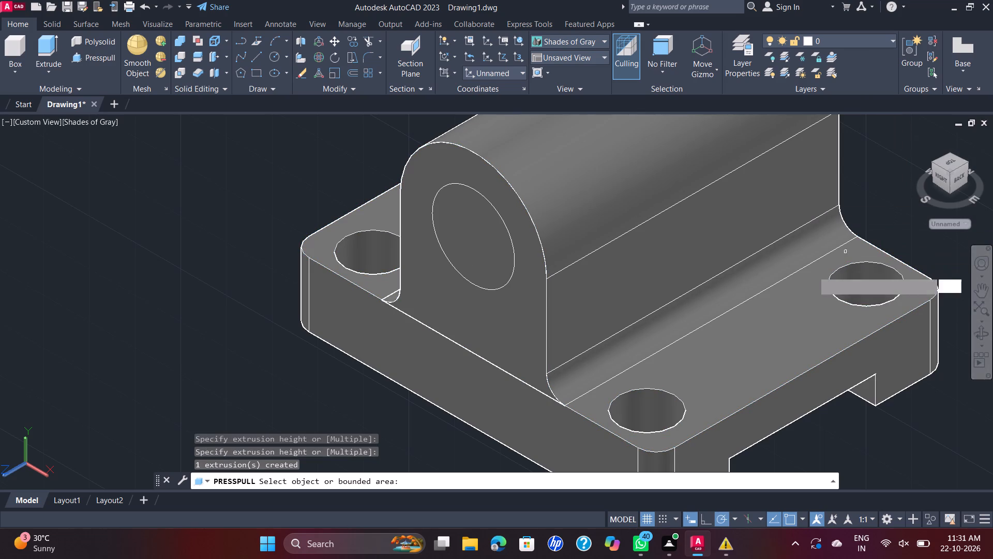
middle_click_drag(853, 229, 763, 245, "shift")
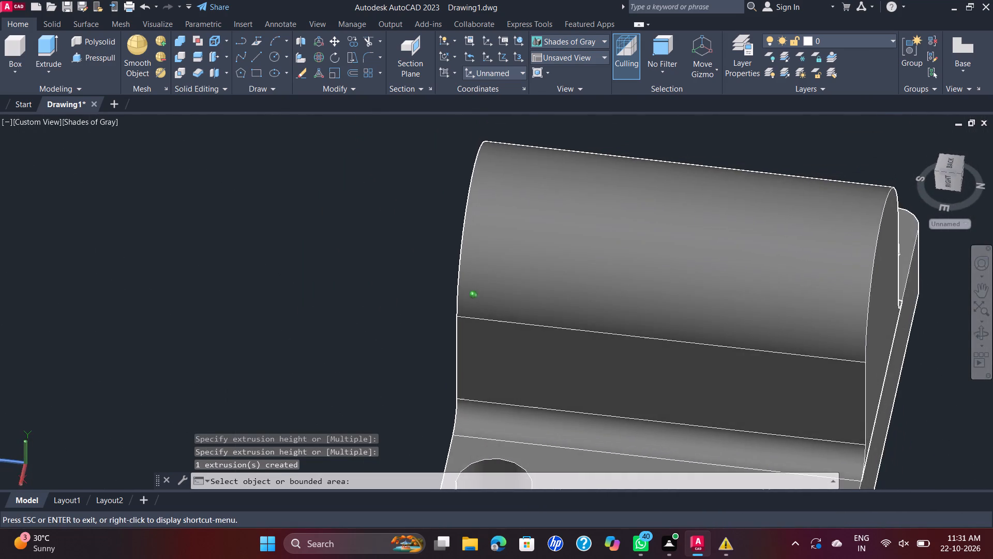
middle_click_drag(763, 245, 834, 218, "shift")
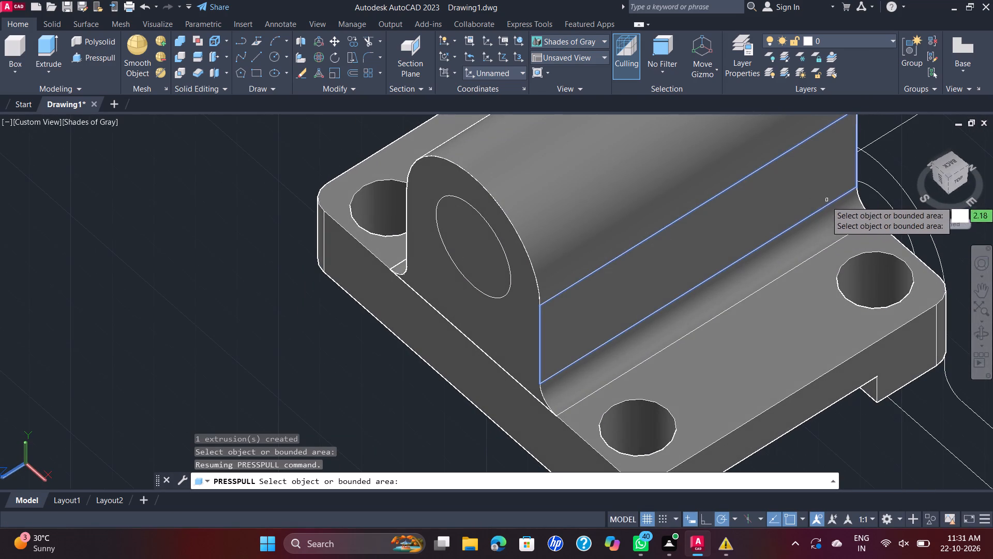
middle_click_drag(887, 151, 854, 226)
key("grave")
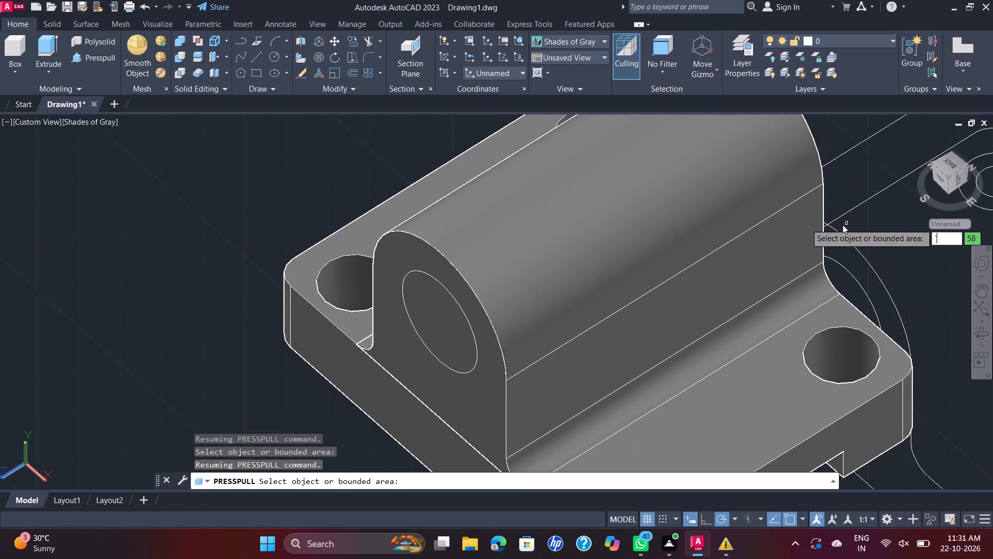
key("Escape")
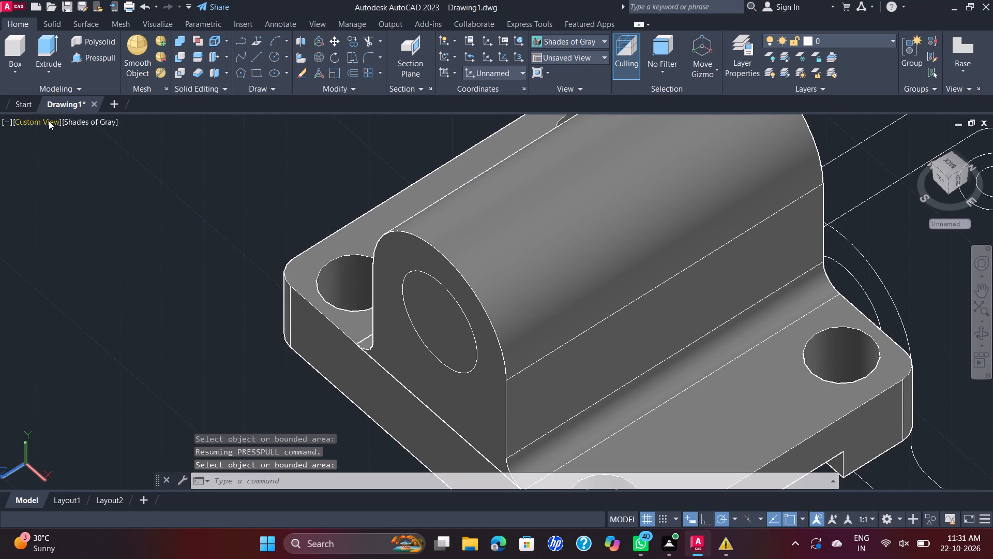
Switch to the SE Isometric view and erase all leftover 2D construction geometry beside the solid bracket.
left_click(48, 121)
left_click(118, 245)
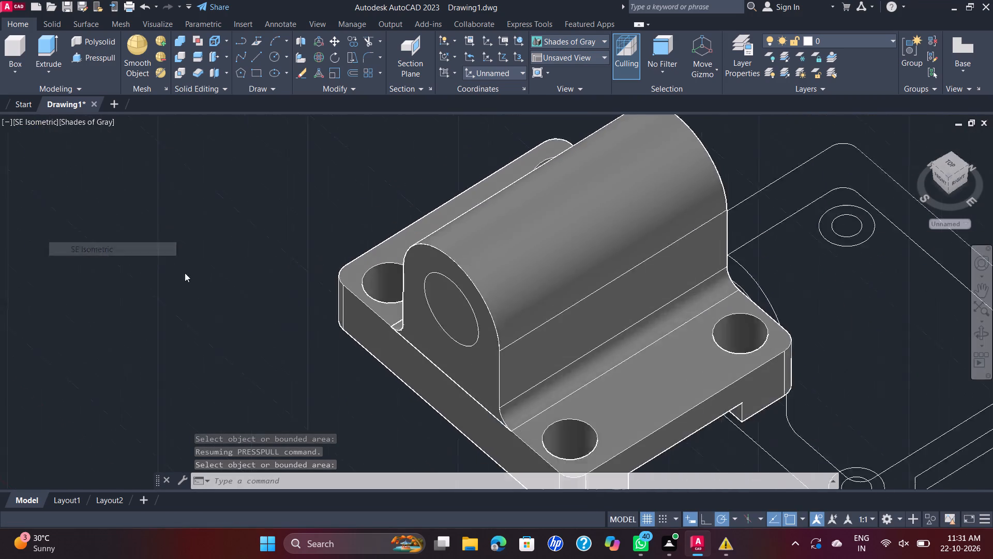
left_click_drag(584, 342, 565, 347)
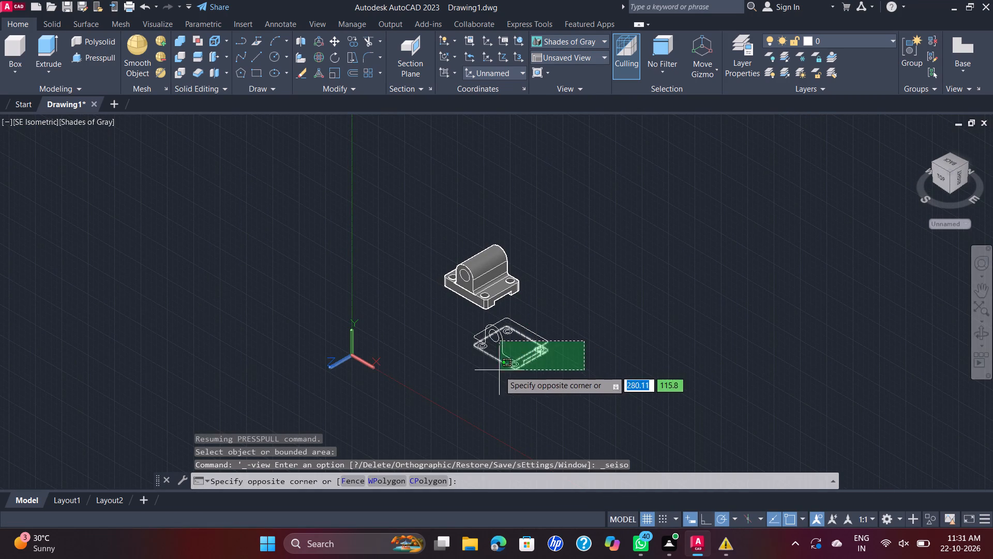
left_click(452, 355)
key("Delete")
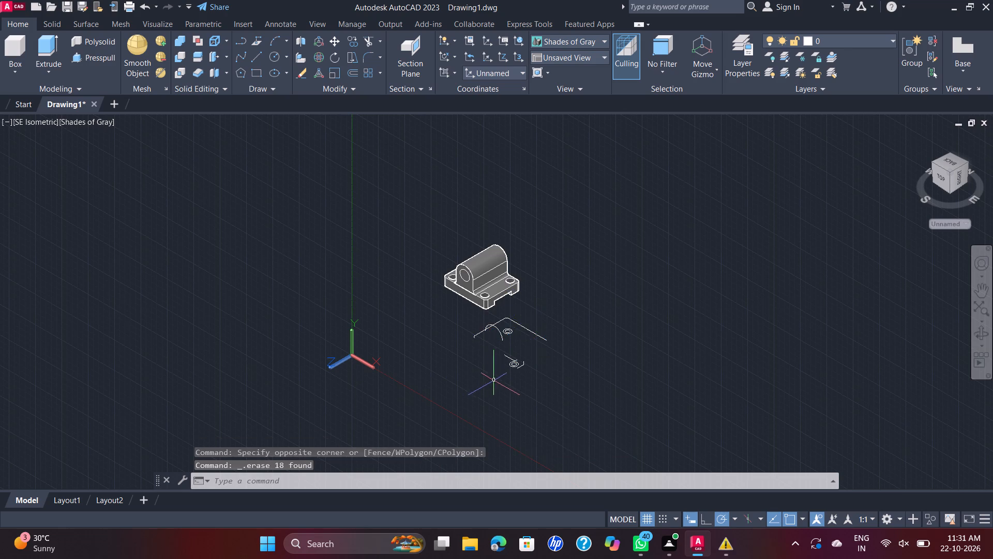
left_click_drag(550, 313, 534, 325)
left_click(488, 373)
key("Delete")
left_click_drag(518, 338, 508, 337)
left_click(460, 341)
key("Delete")
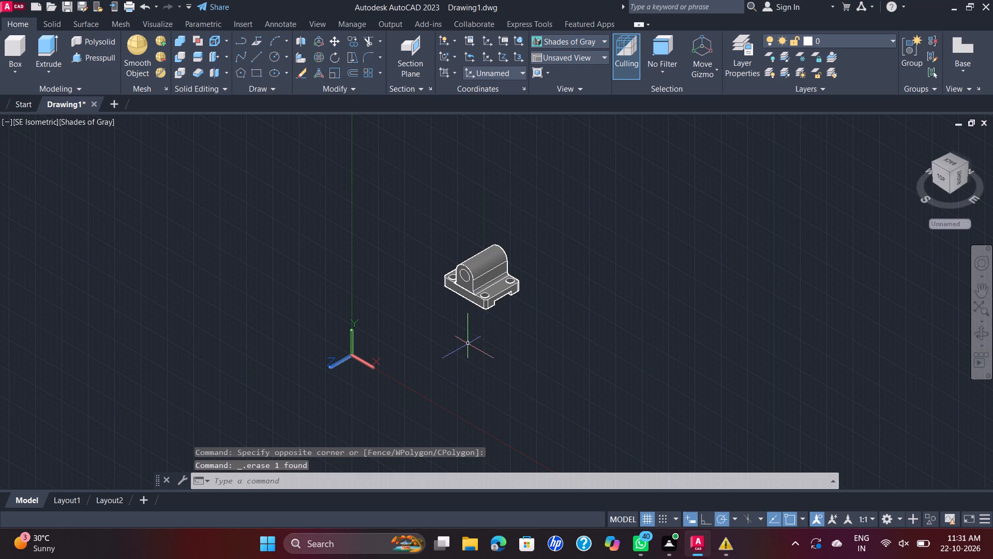
Presspull the circle on the boss's front face through the whole boss to cut the bore.
scroll(468, 254, "up", 3)
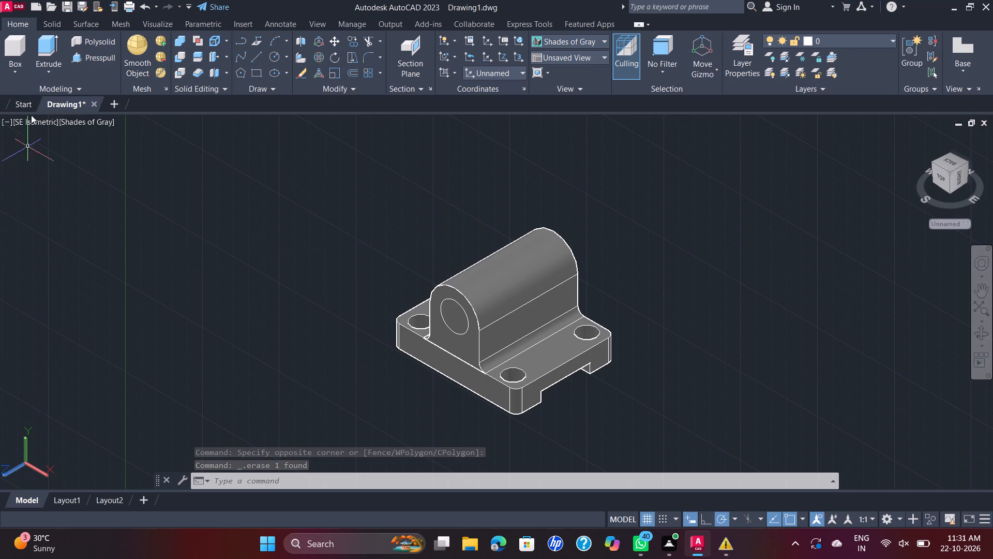
left_click(93, 61)
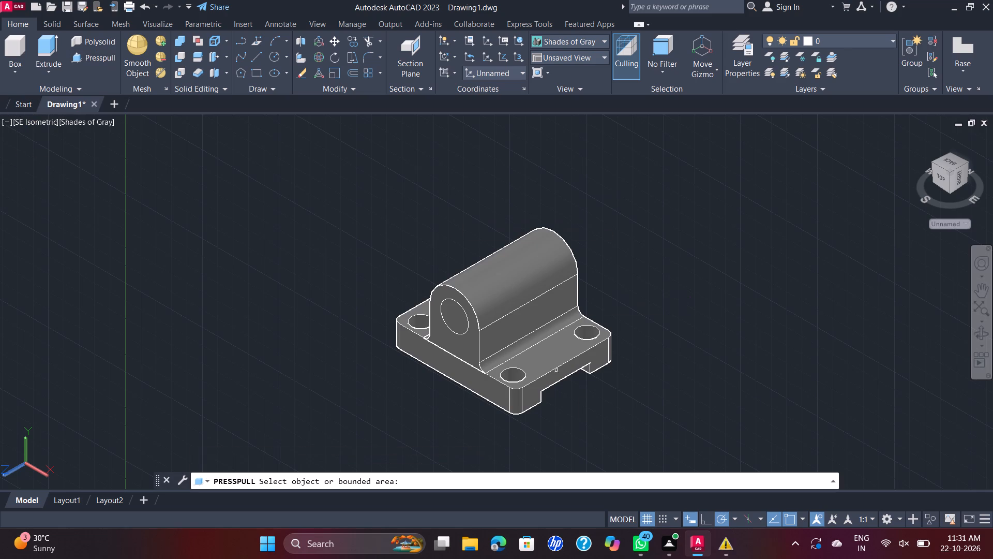
scroll(571, 394, "up", 3)
scroll(428, 310, "down", 1)
middle_click_drag(428, 311, 483, 390)
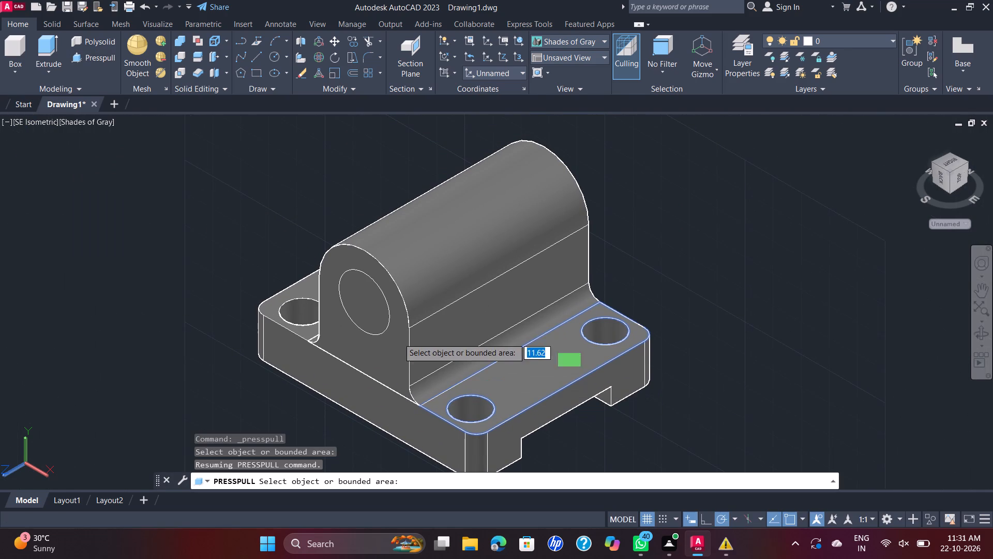
left_click_drag(363, 301, 381, 297)
left_click(807, 148)
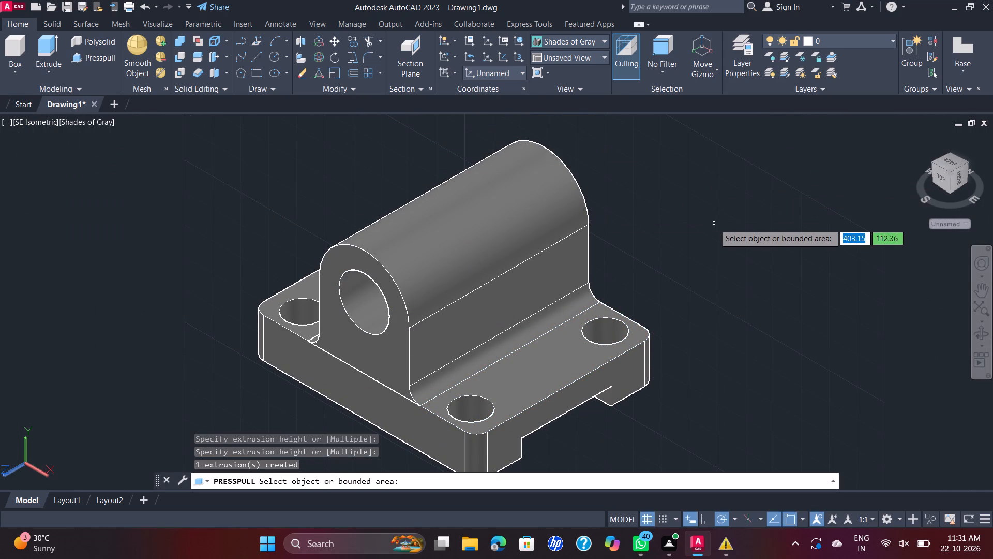
key("Escape")
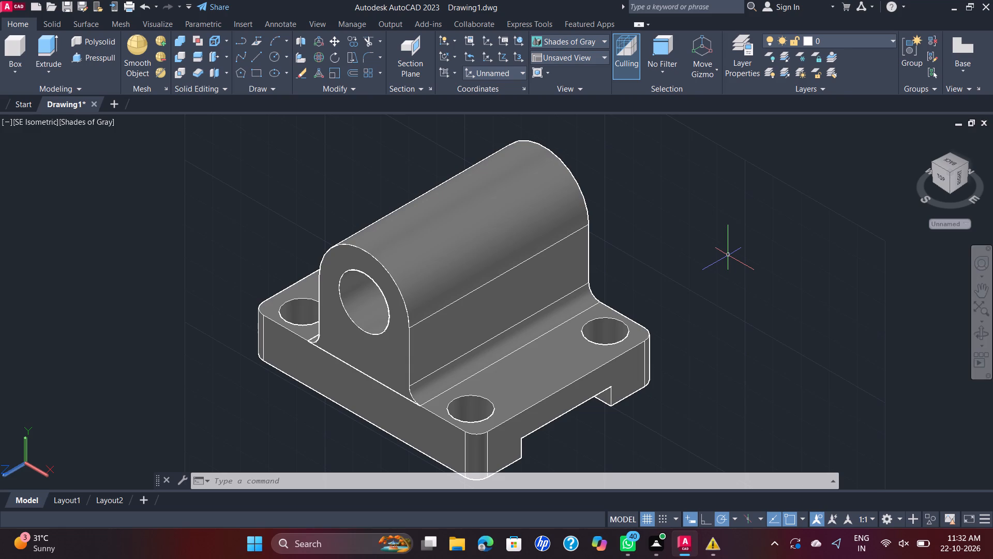
In the Front view, draw a horizontal line 45 units long from the bore's centre at 0°.
left_click(36, 120)
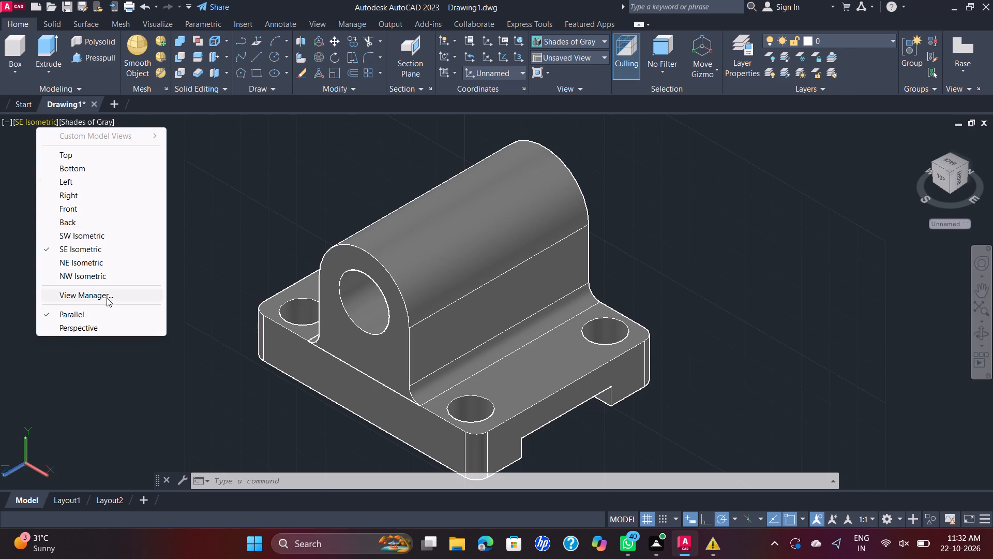
left_click(111, 197)
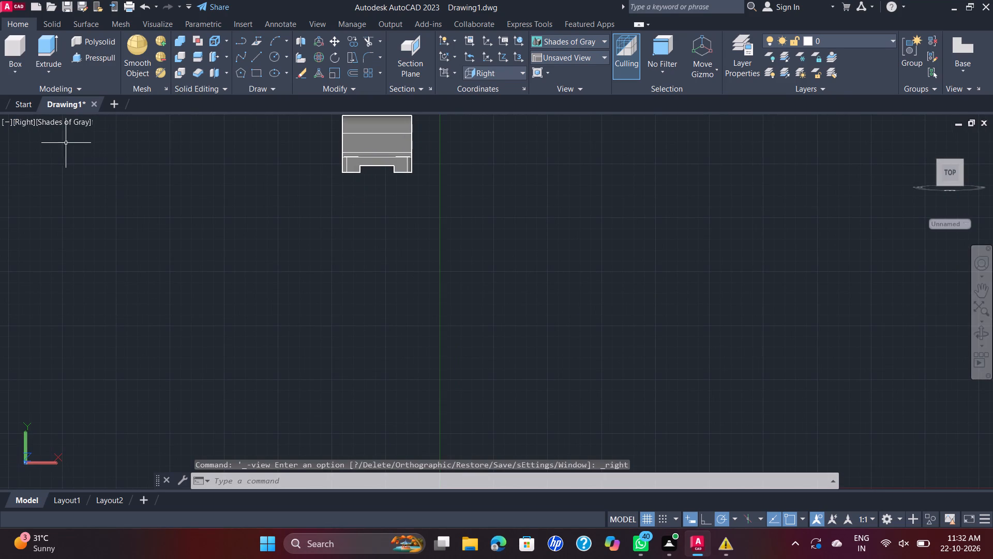
left_click(26, 125)
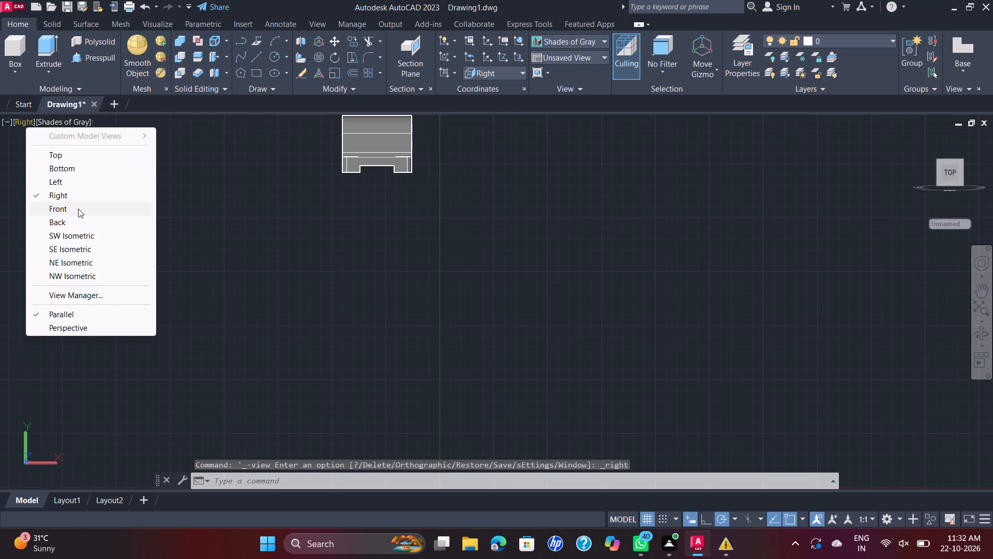
left_click(78, 209)
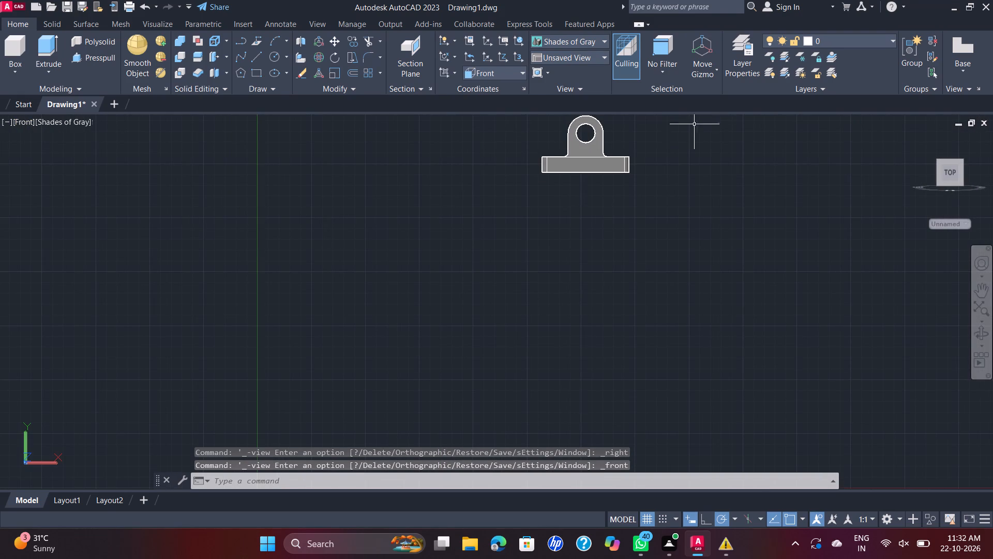
middle_click_drag(639, 143, 547, 292)
scroll(525, 268, "up", 2)
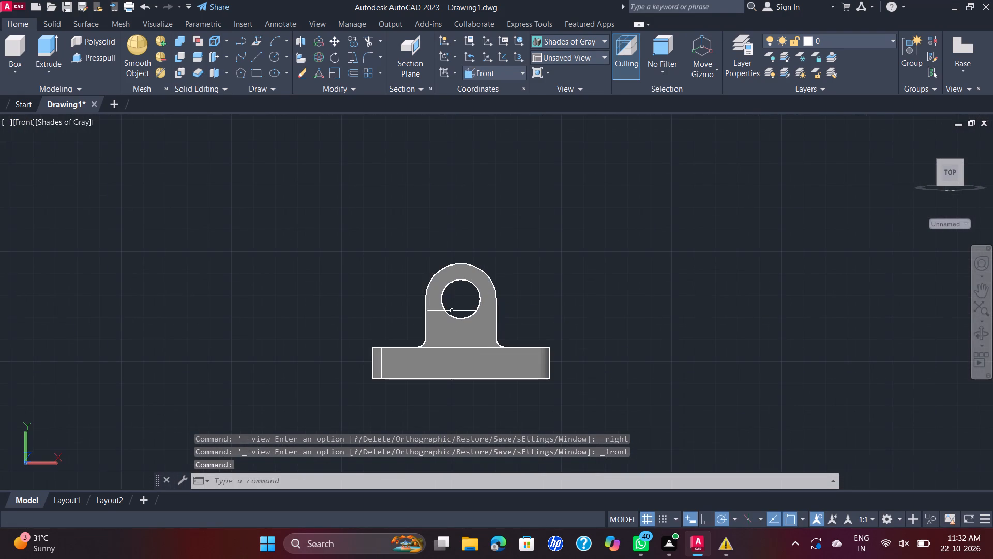
scroll(450, 312, "up", 1)
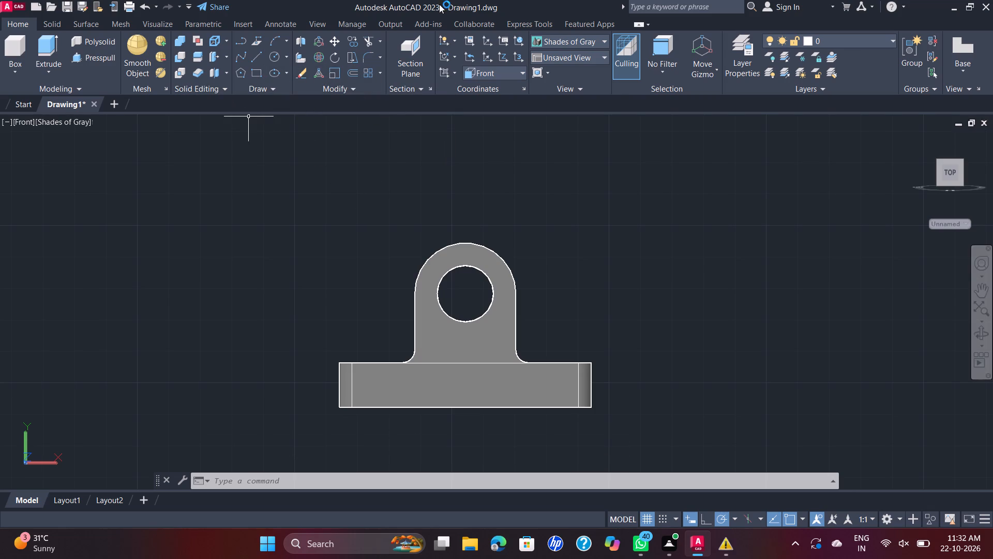
left_click(252, 58)
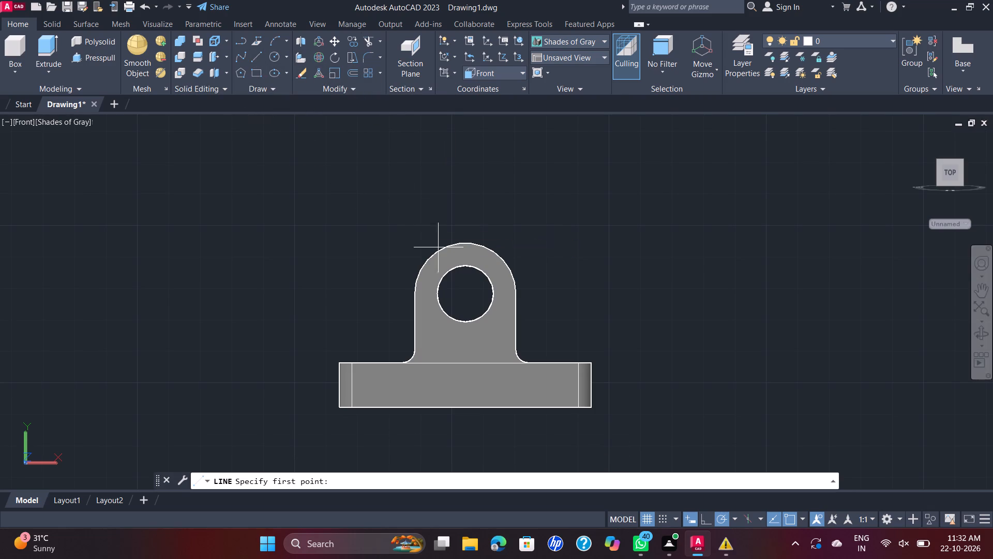
left_click(462, 295)
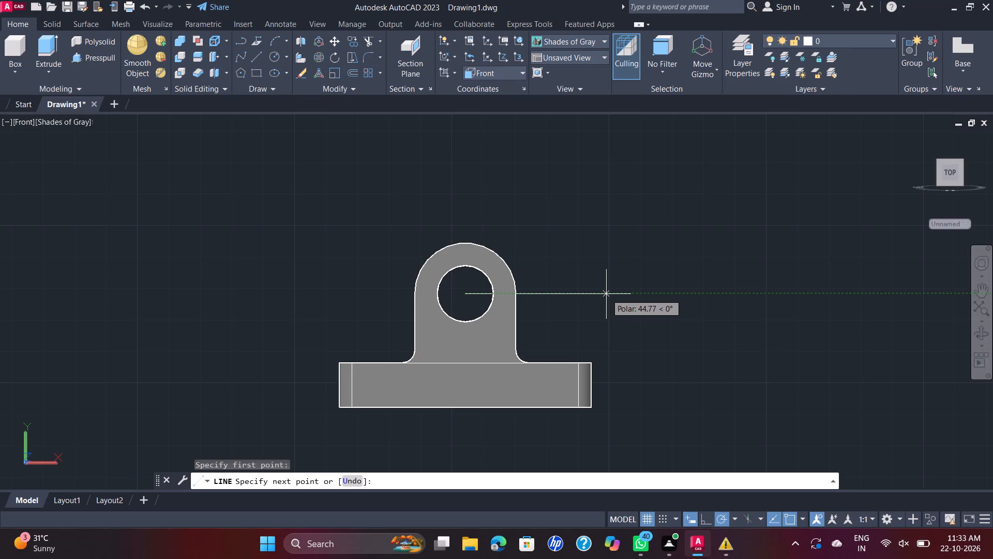
type("45")
key("Return")
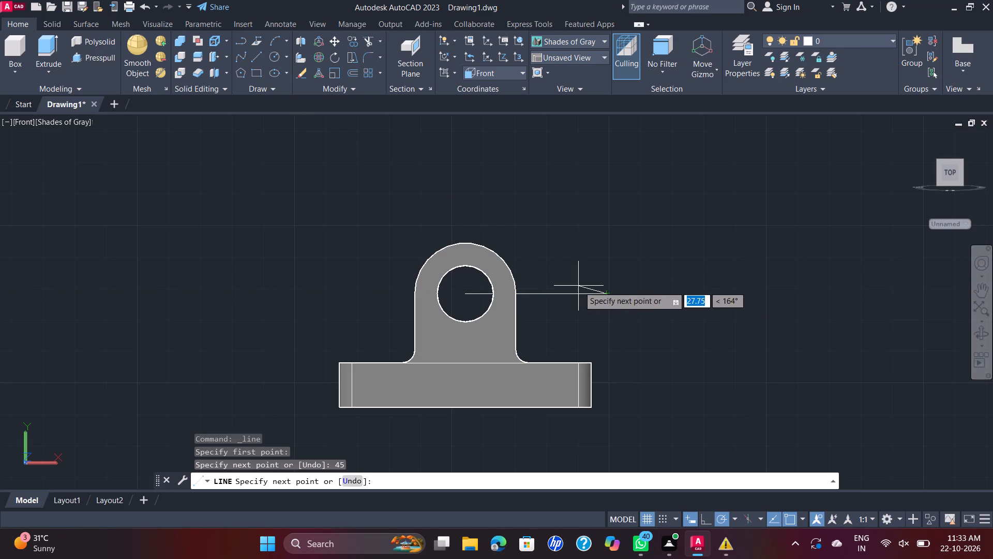
key("Escape")
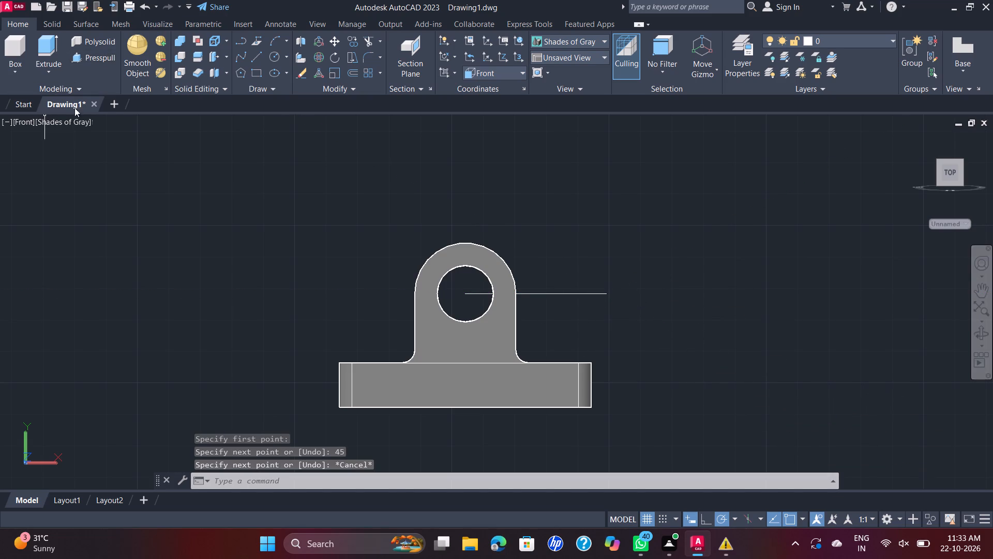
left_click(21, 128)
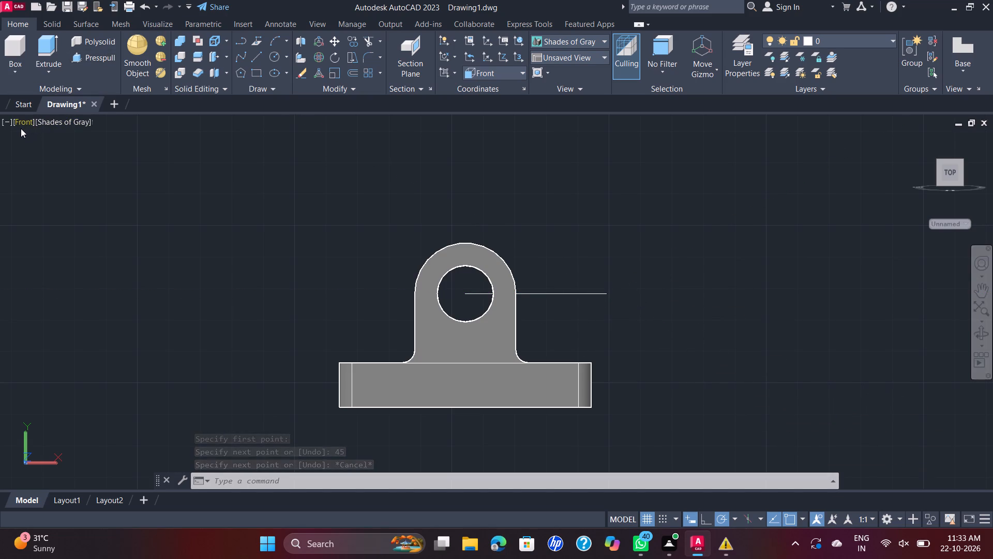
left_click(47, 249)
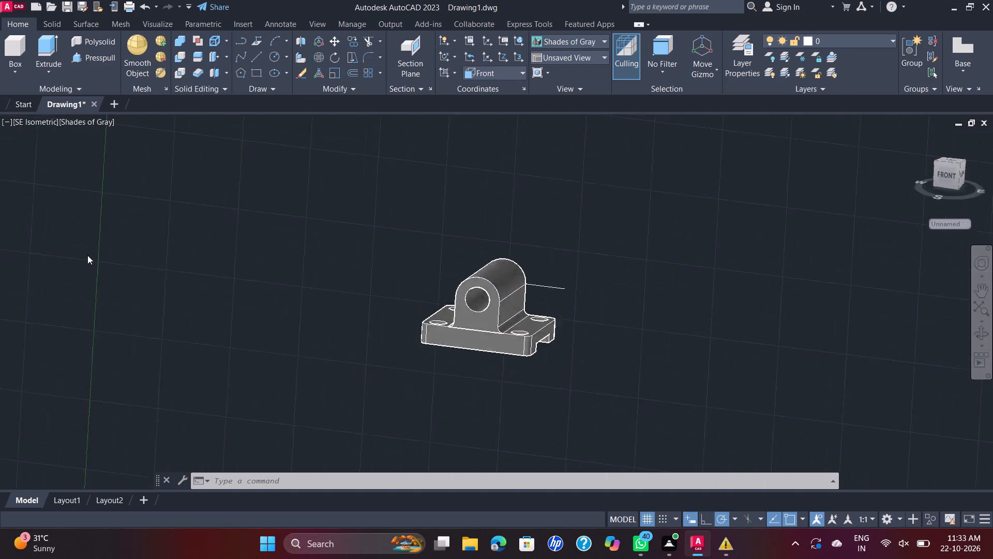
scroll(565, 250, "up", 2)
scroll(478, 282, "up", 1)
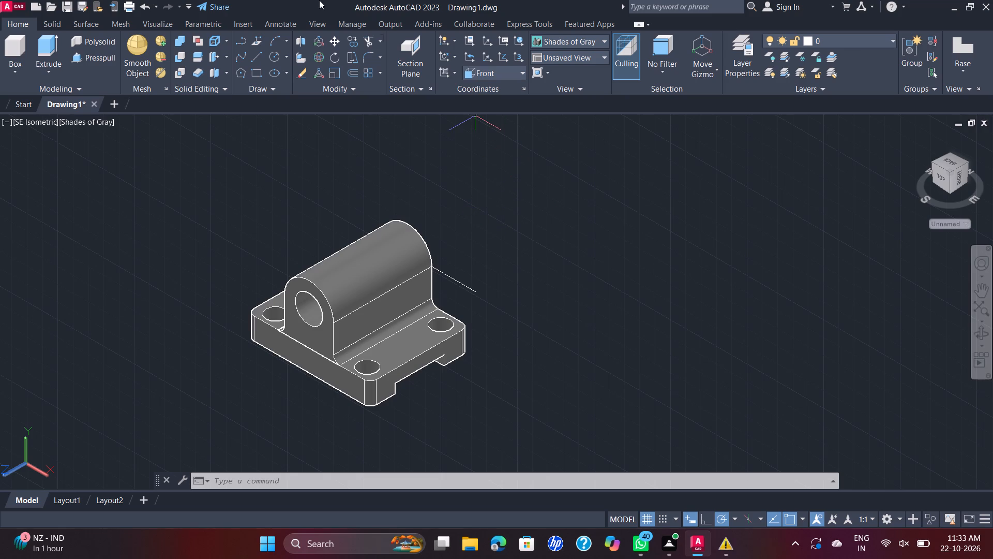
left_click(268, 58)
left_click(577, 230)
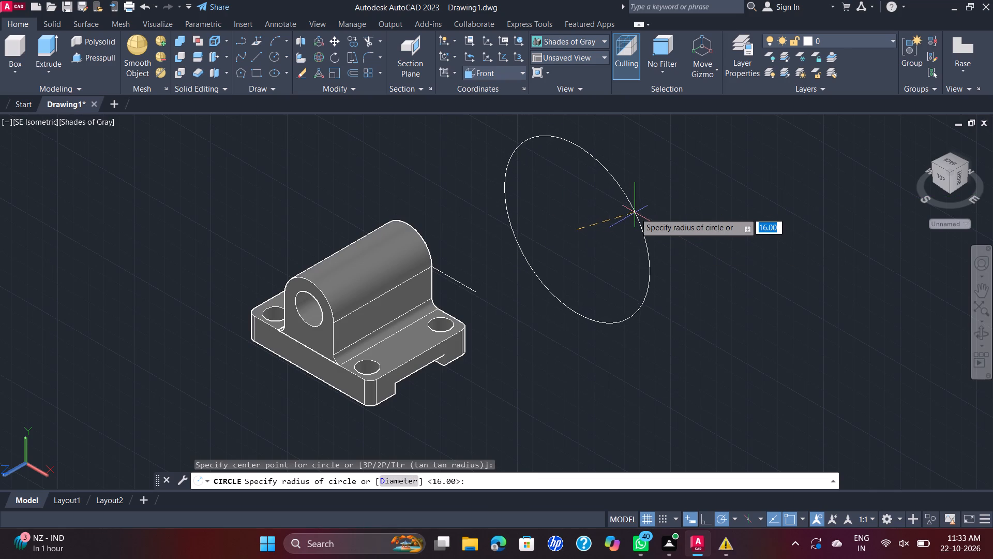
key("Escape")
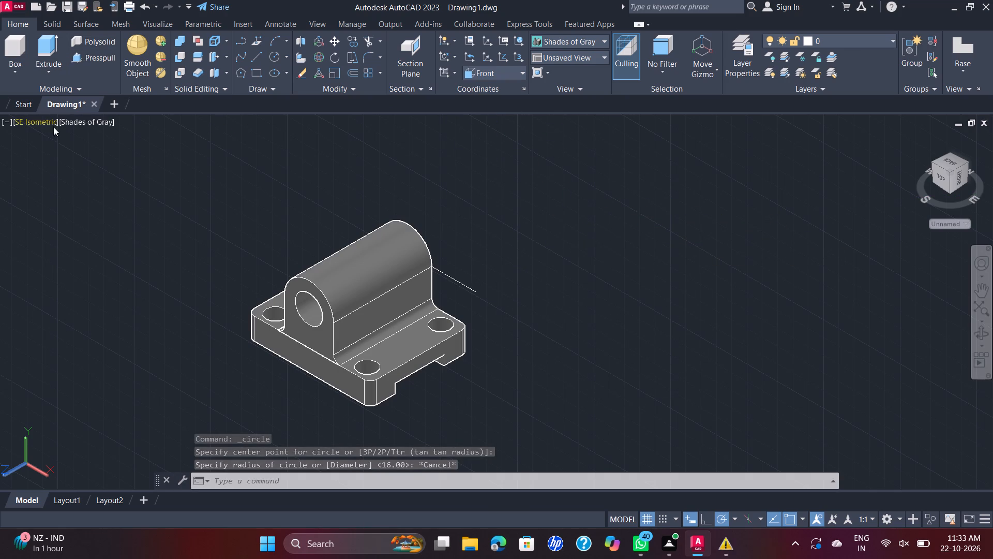
Switch the viewport to the Top view with the 2D Wireframe visual style.
left_click(37, 122)
left_click(67, 154)
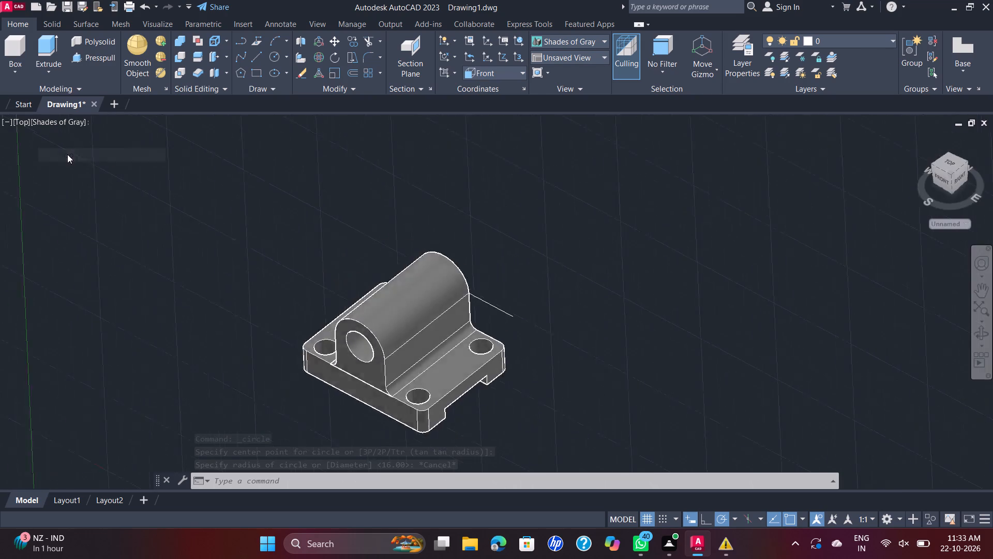
middle_click_drag(587, 298, 525, 171)
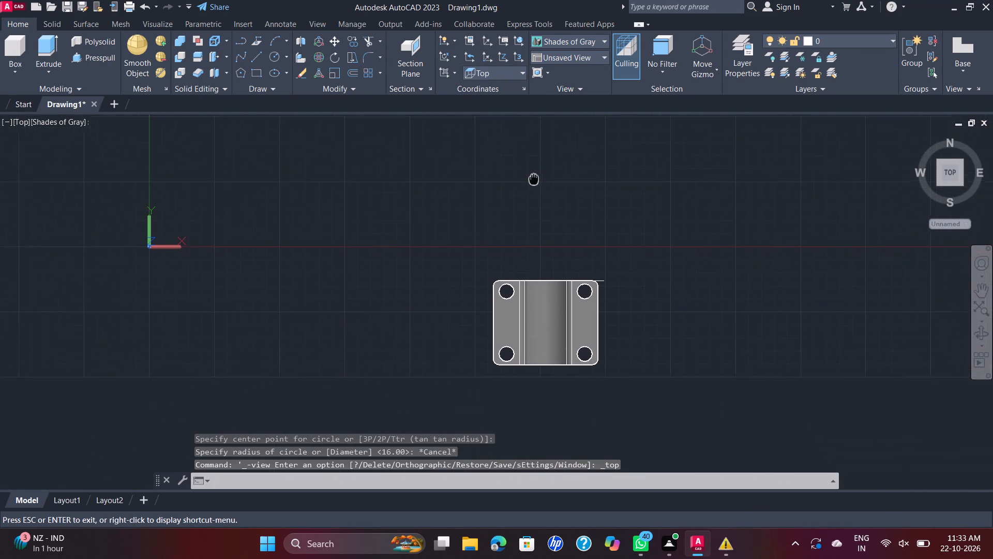
middle_click_drag(525, 171, 480, 160)
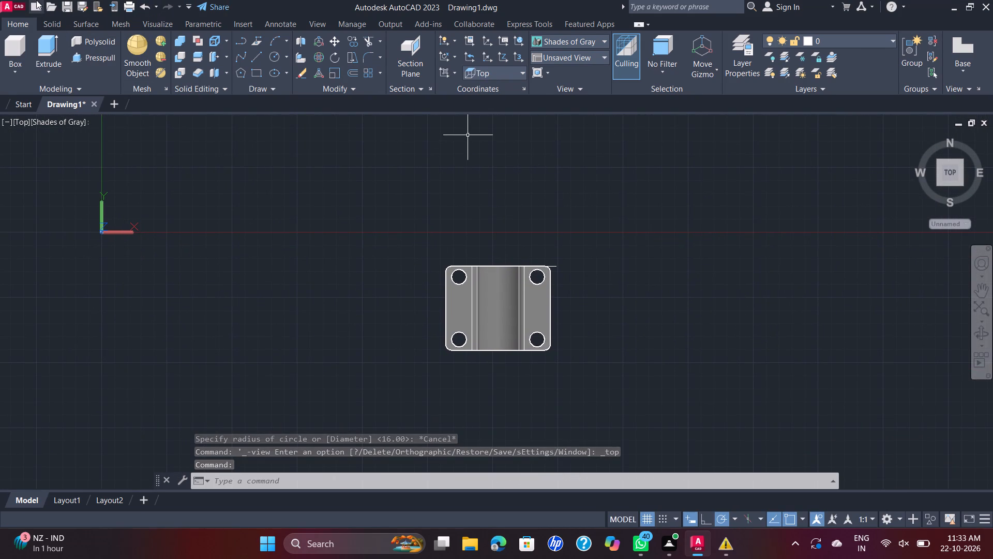
left_click(71, 120)
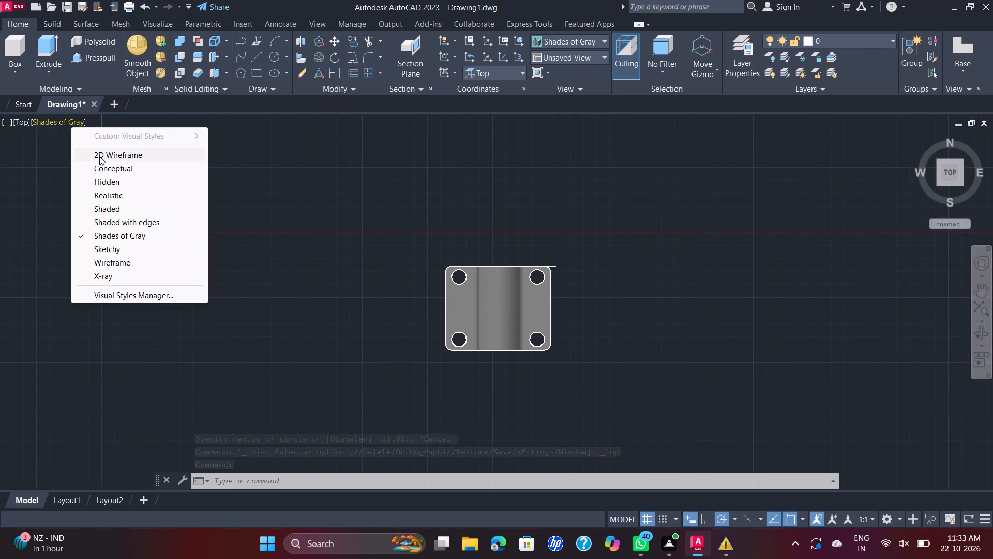
left_click(107, 154)
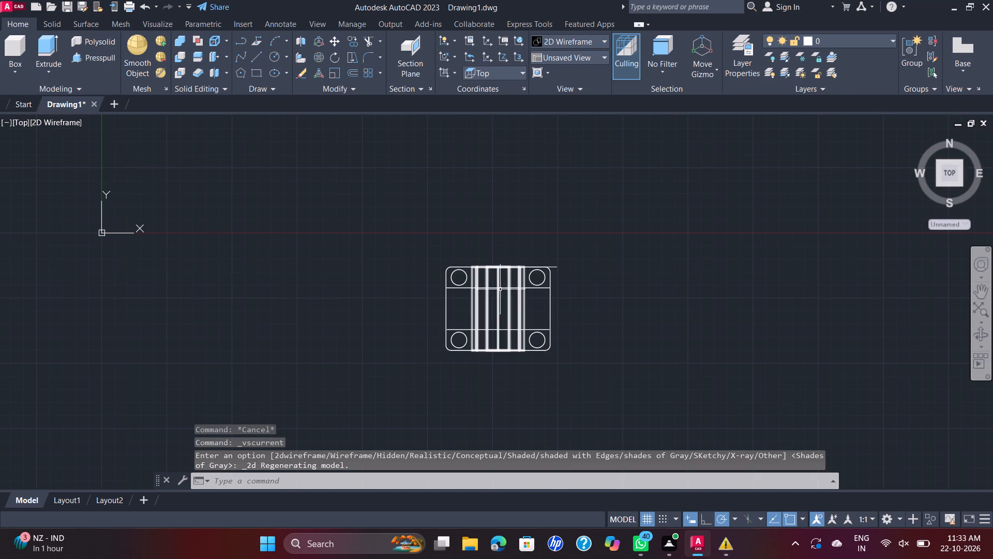
middle_click_drag(555, 307, 416, 272)
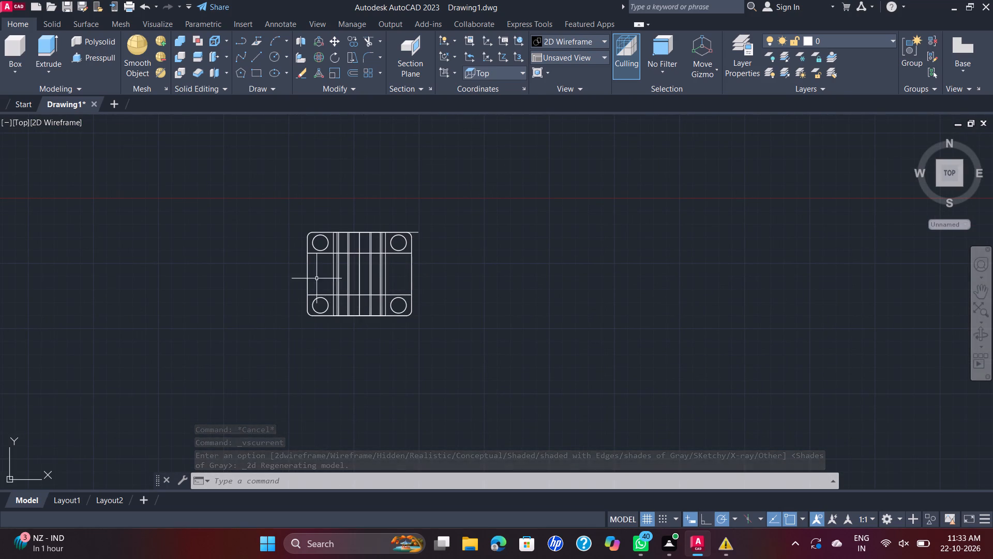
Draw a circle of diameter 24 in the empty space beside the bracket's plan outline.
left_click(273, 55)
left_click(526, 251)
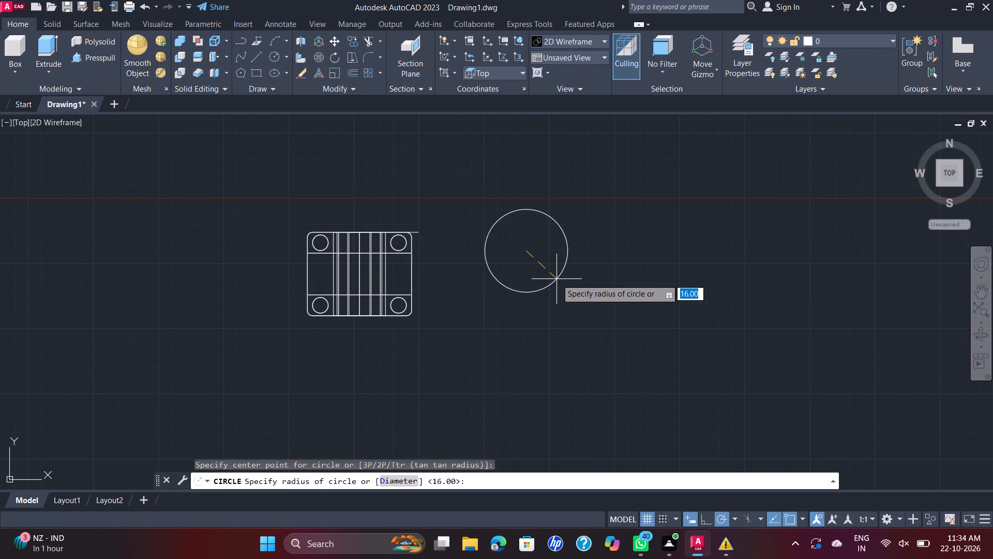
key("d")
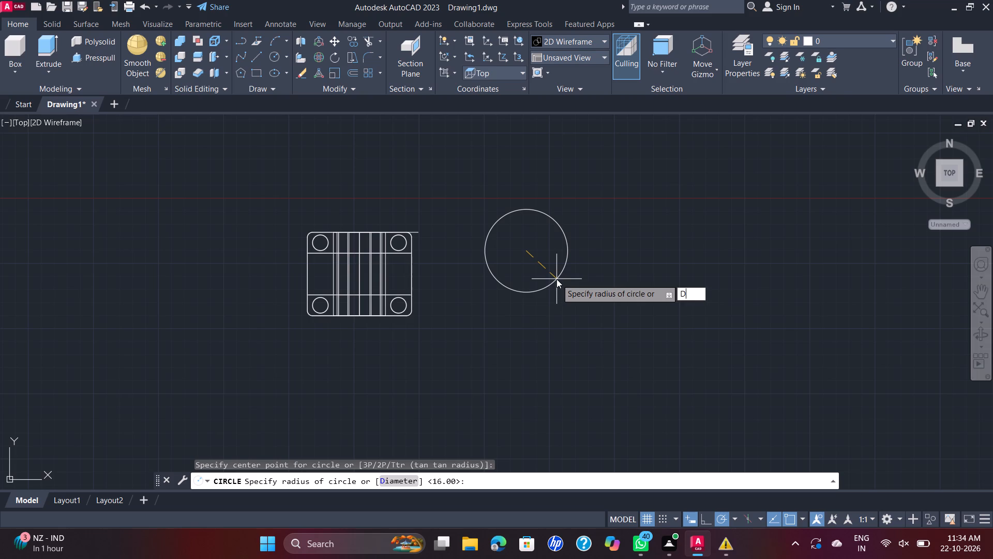
key("Return")
type("24")
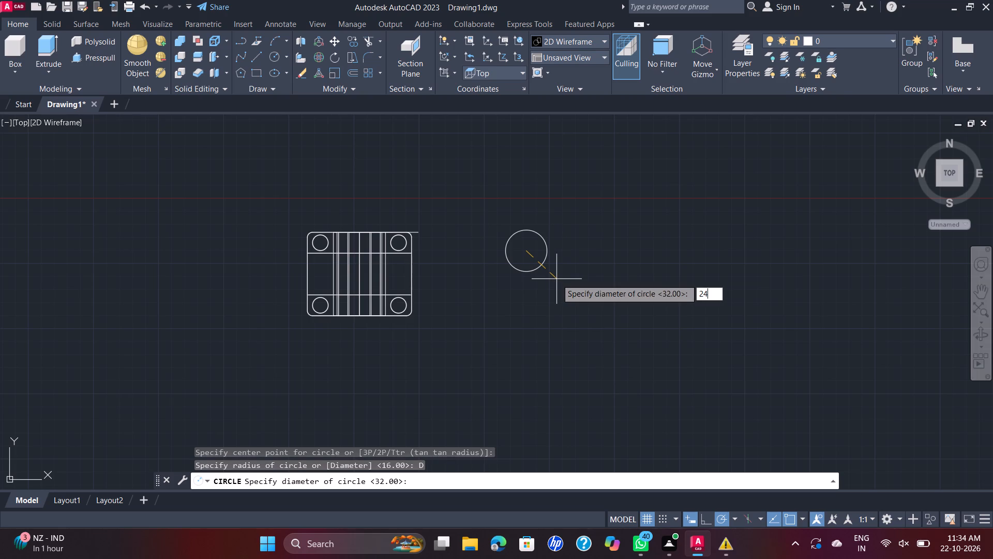
key("Return")
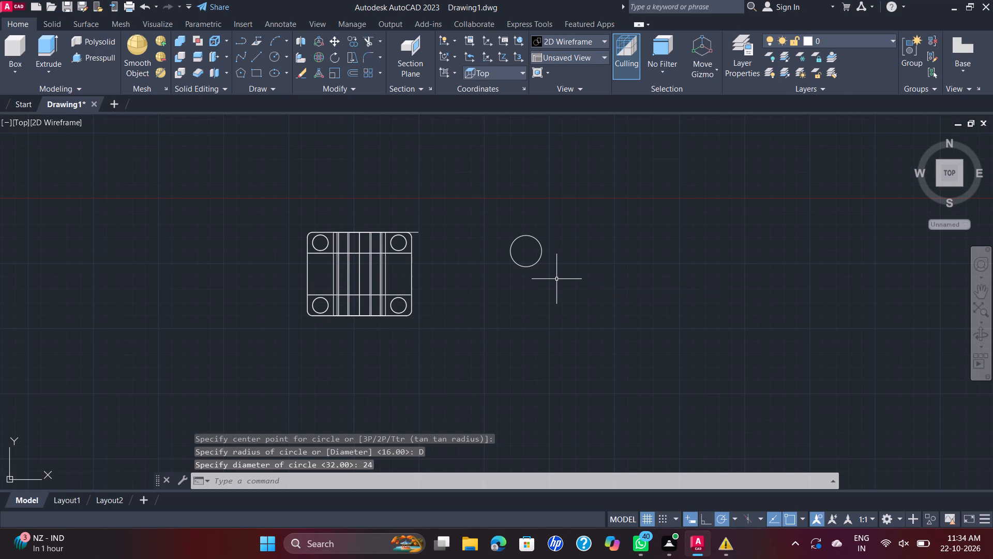
Draw a concentric circle of diameter 21 at the centre of the 24-diameter circle.
key("space")
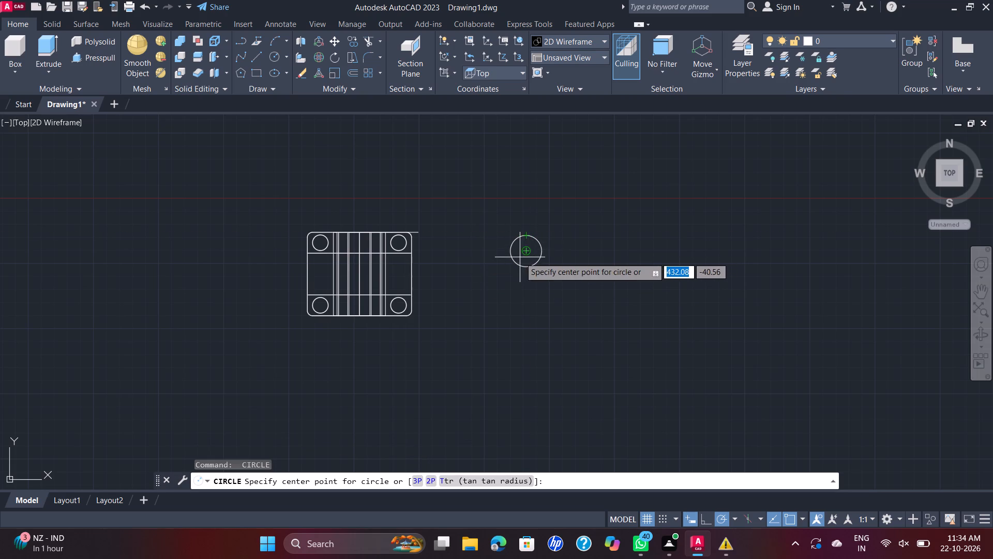
left_click(523, 250)
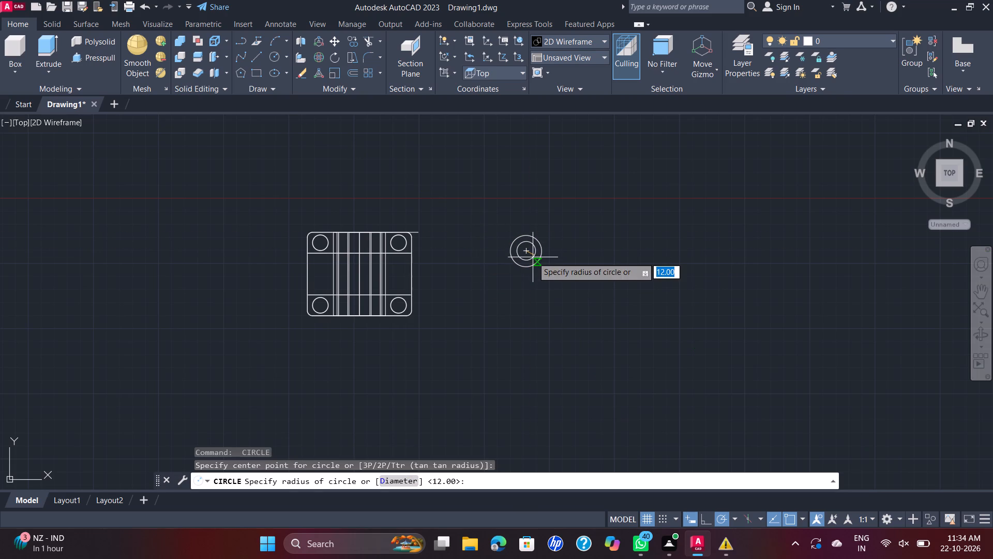
type("24")
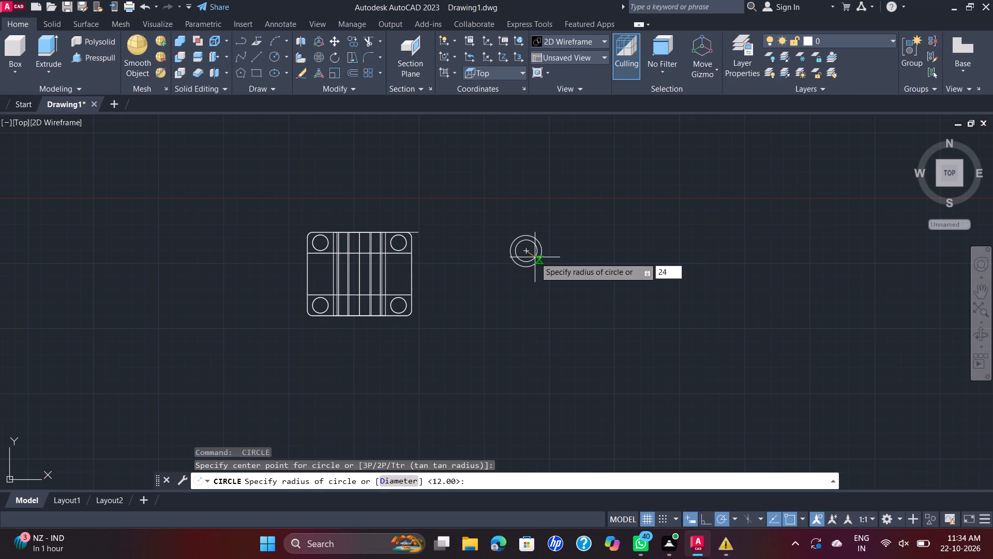
key("BackSpace")
key("BackSpace")
key("d")
key("Return")
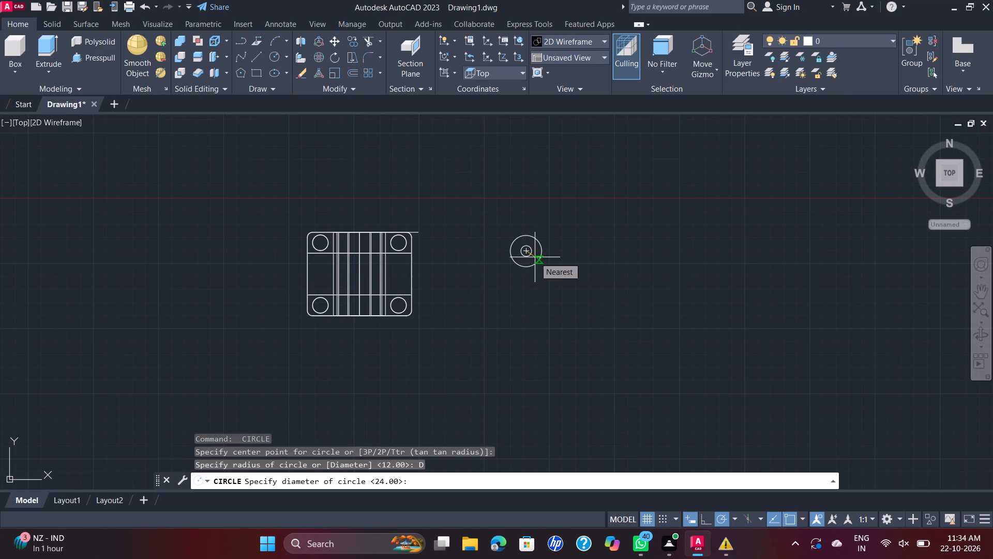
type("21")
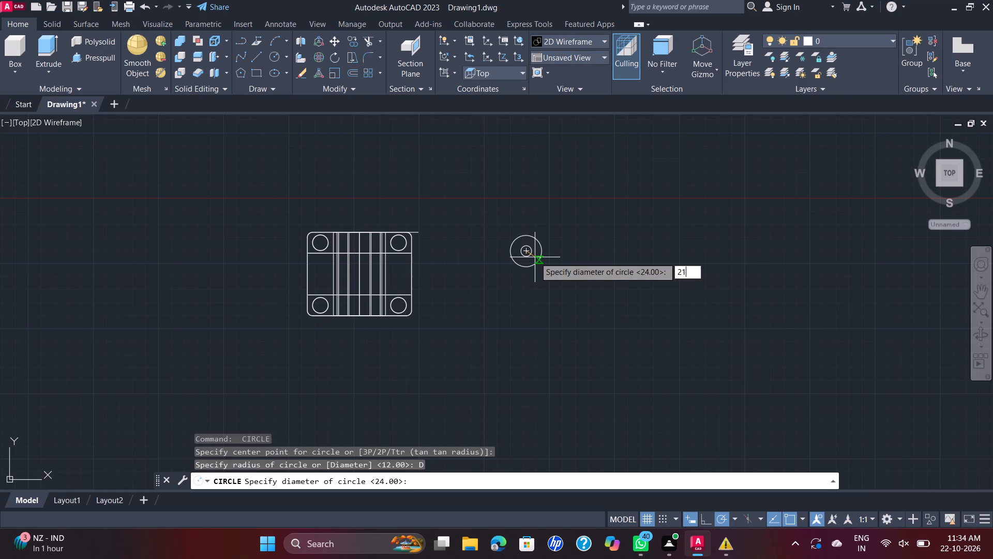
key("Return")
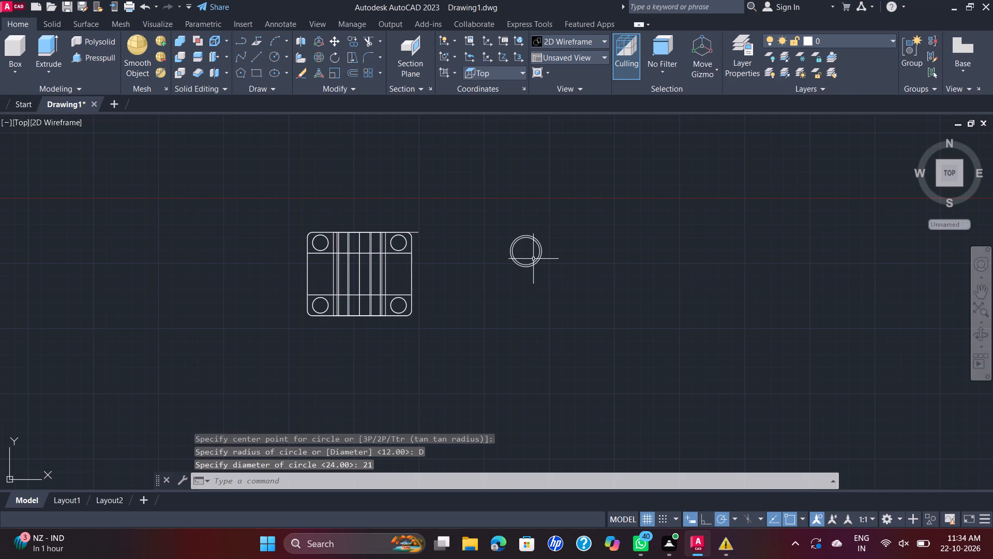
Switch to the SE Isometric view and move the two concentric circles closer to the bracket.
scroll(523, 247, "up", 1)
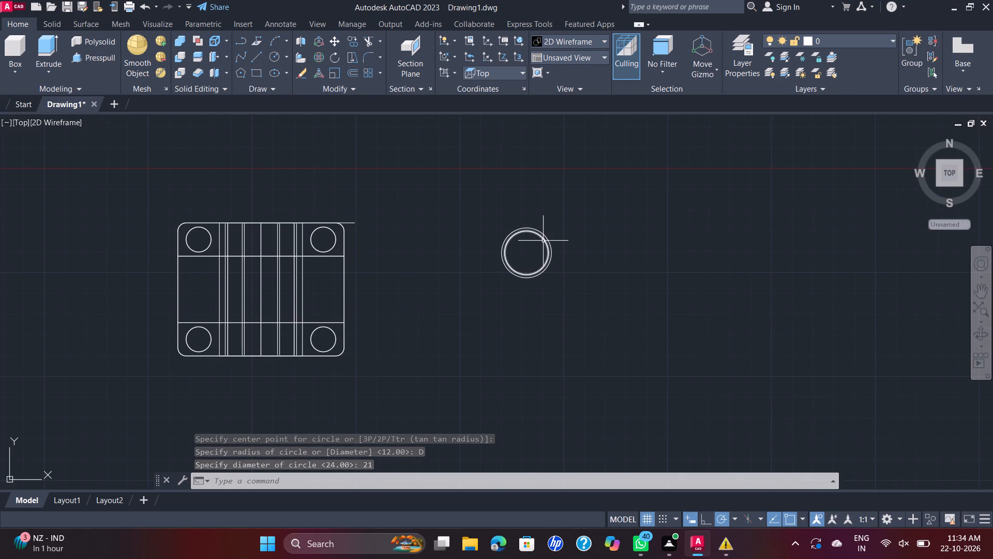
scroll(543, 241, "down", 1)
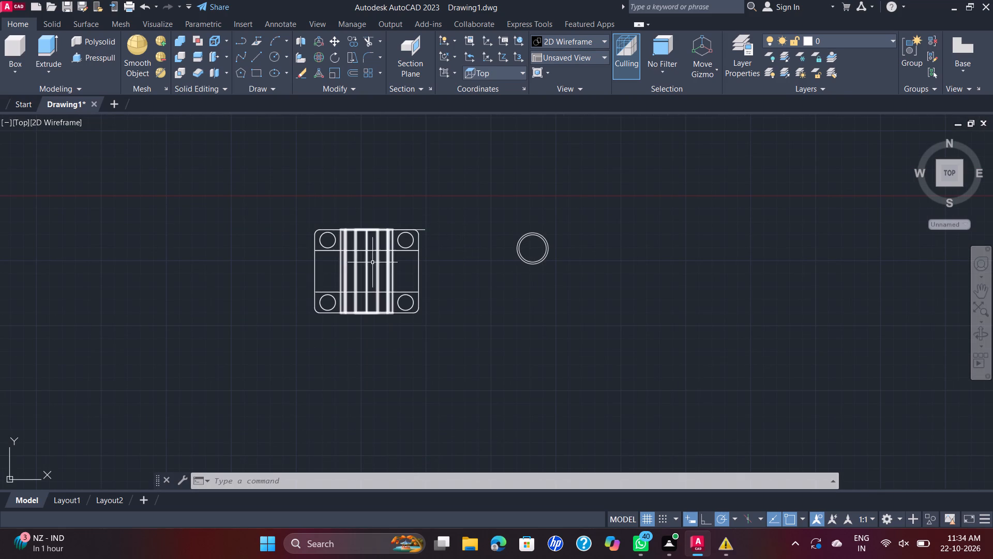
left_click(19, 125)
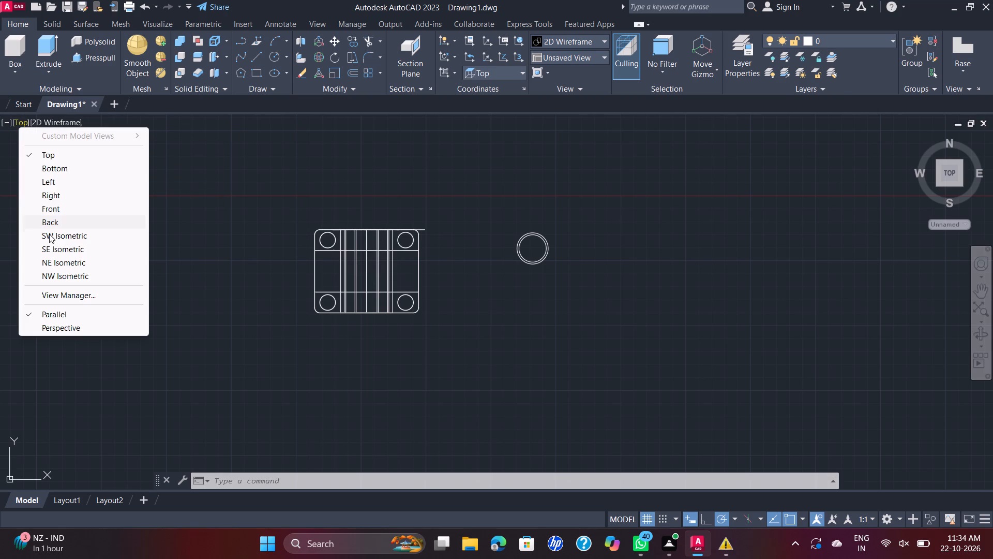
left_click(59, 251)
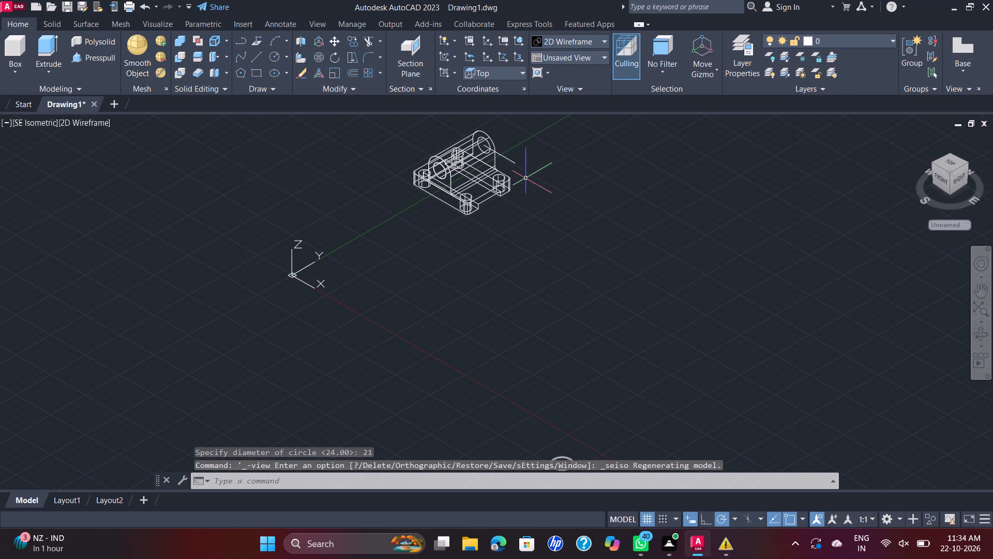
scroll(541, 273, "down", 1)
middle_click_drag(526, 185, 511, 291)
scroll(477, 316, "up", 2)
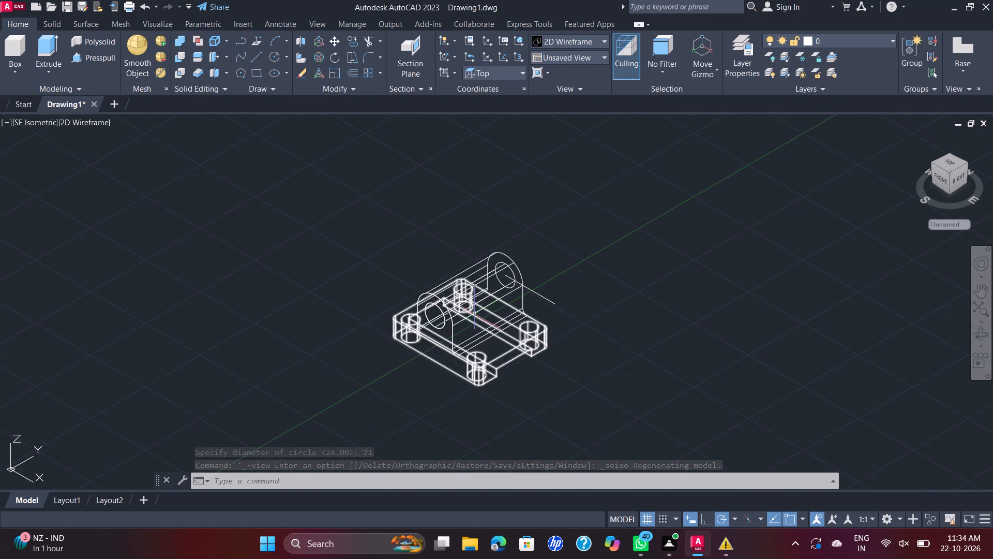
scroll(476, 299, "up", 2)
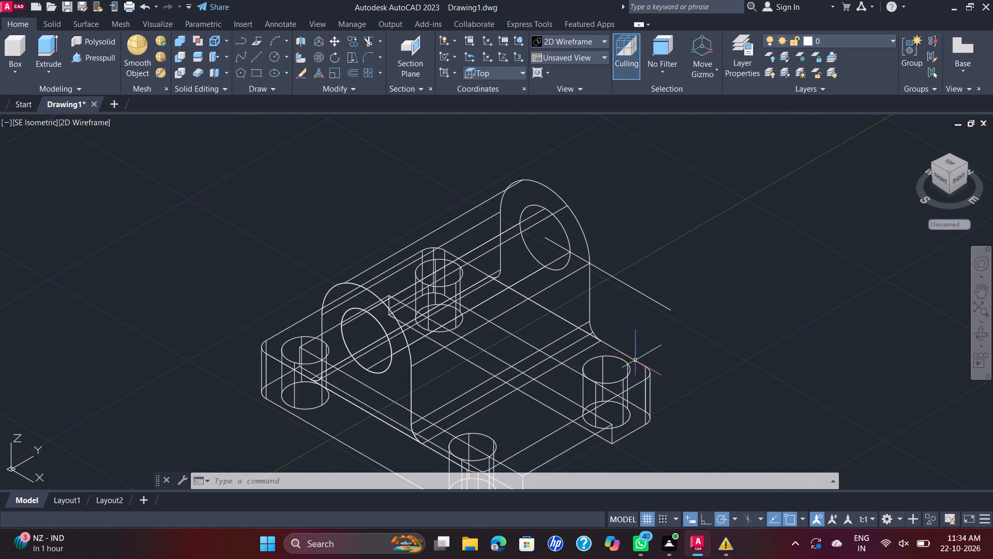
scroll(675, 319, "down", 2)
middle_click_drag(714, 339, 721, 323)
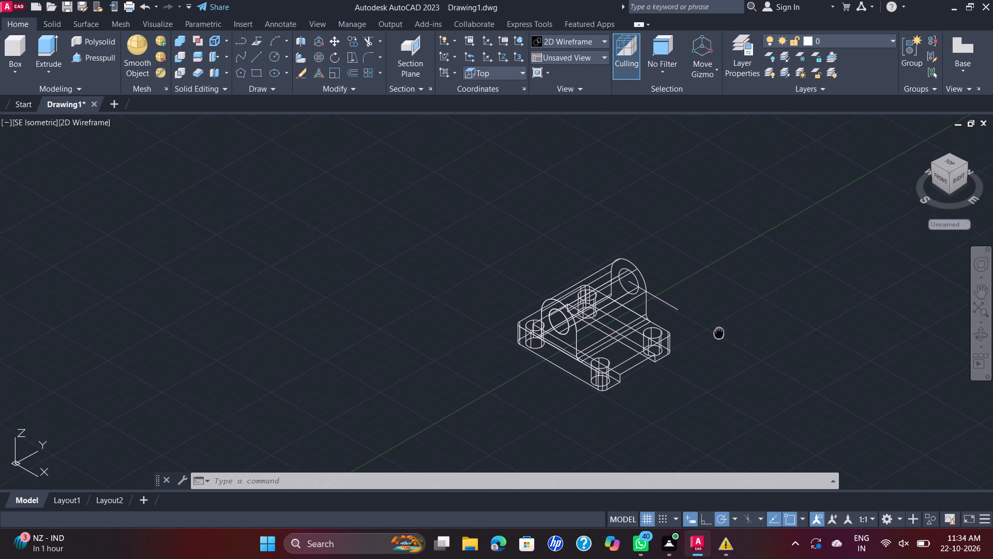
middle_click_drag(721, 323, 717, 302)
scroll(721, 333, "up", 1)
scroll(722, 328, "down", 1)
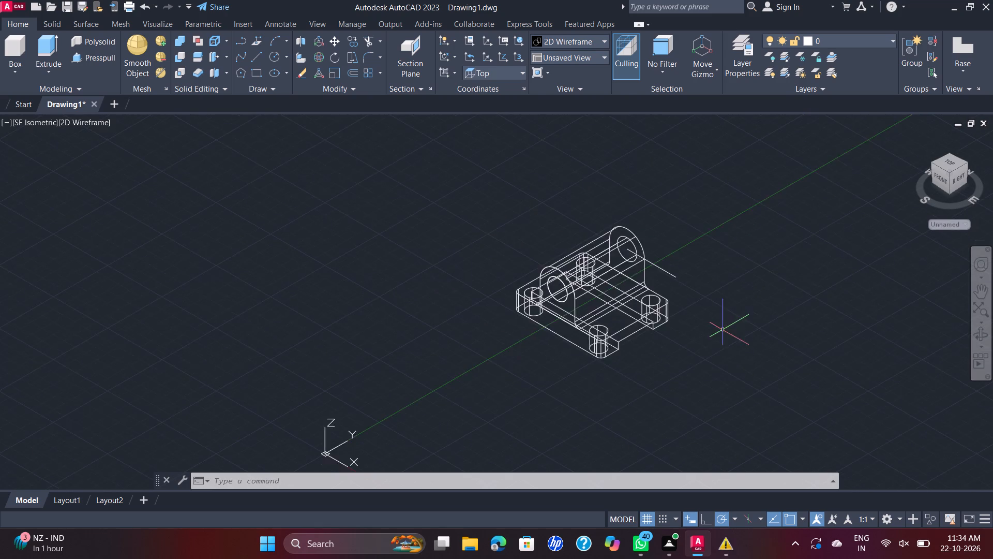
scroll(723, 332, "down", 2)
scroll(764, 440, "down", 2)
middle_click_drag(769, 435, 753, 364)
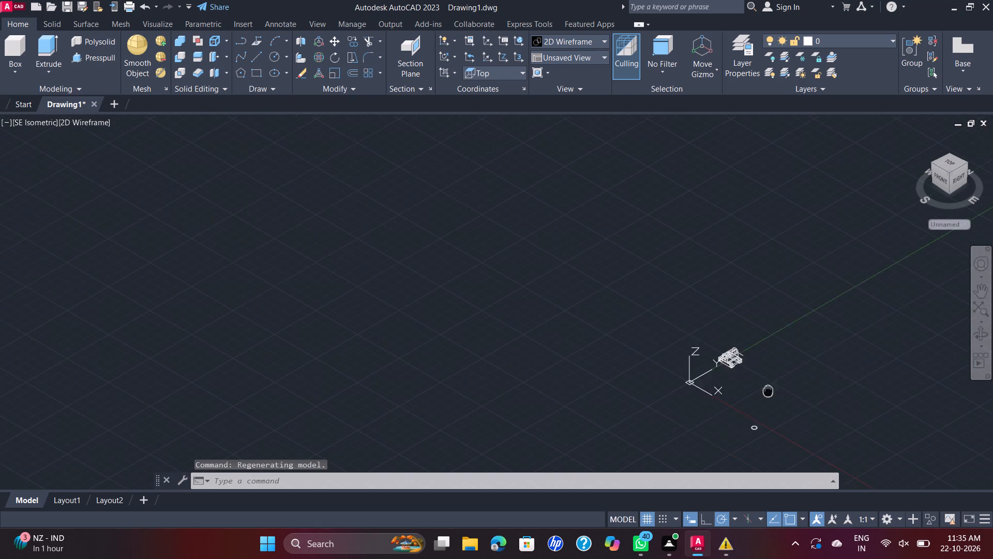
middle_click_drag(753, 364, 721, 341)
scroll(699, 377, "up", 2)
left_click_drag(729, 342, 720, 347)
left_click(694, 364)
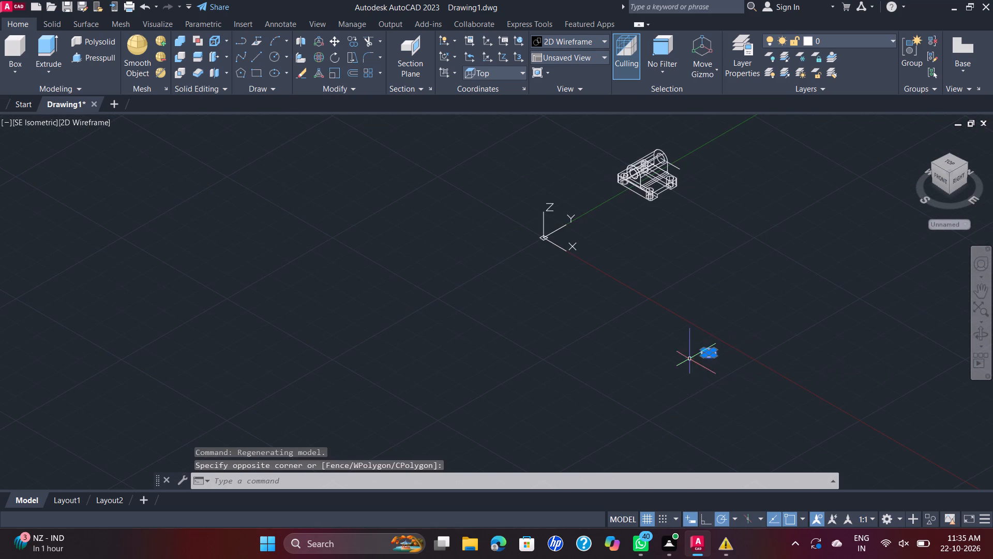
left_click(336, 39)
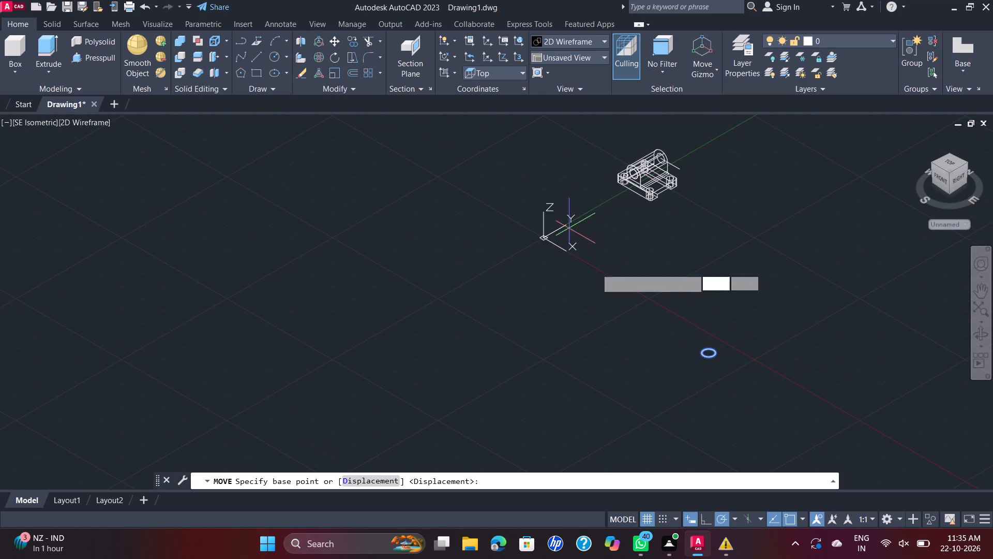
left_click(709, 356)
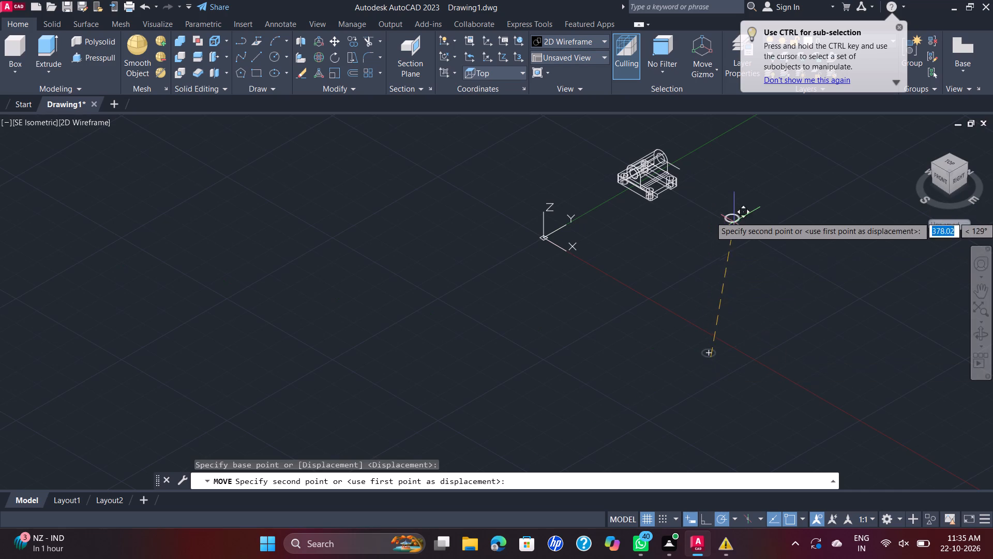
left_click(726, 212)
Presspull the outer 24-diameter circle upward to a height of 42 units.
scroll(741, 182, "up", 3)
middle_click_drag(723, 184, 698, 254)
left_click(91, 57)
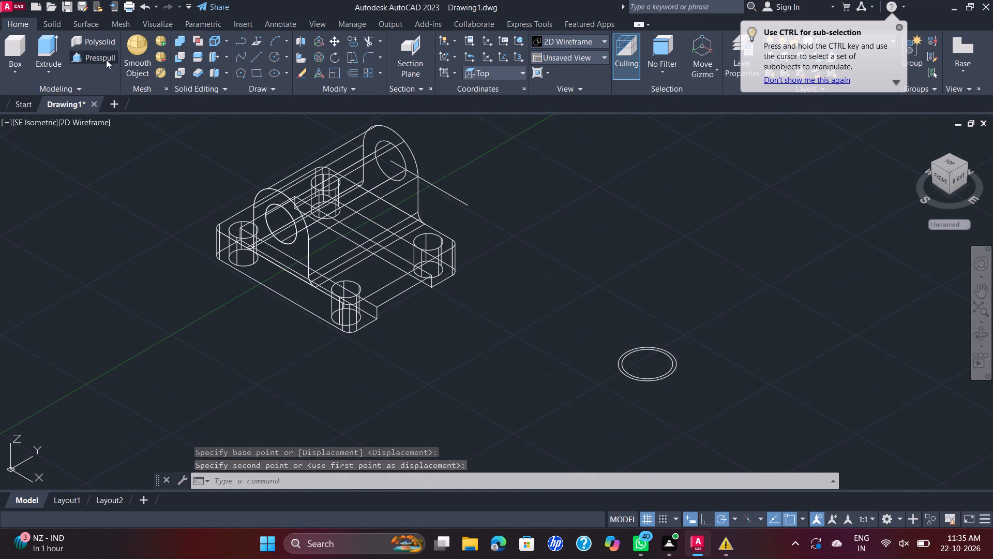
left_click(672, 374)
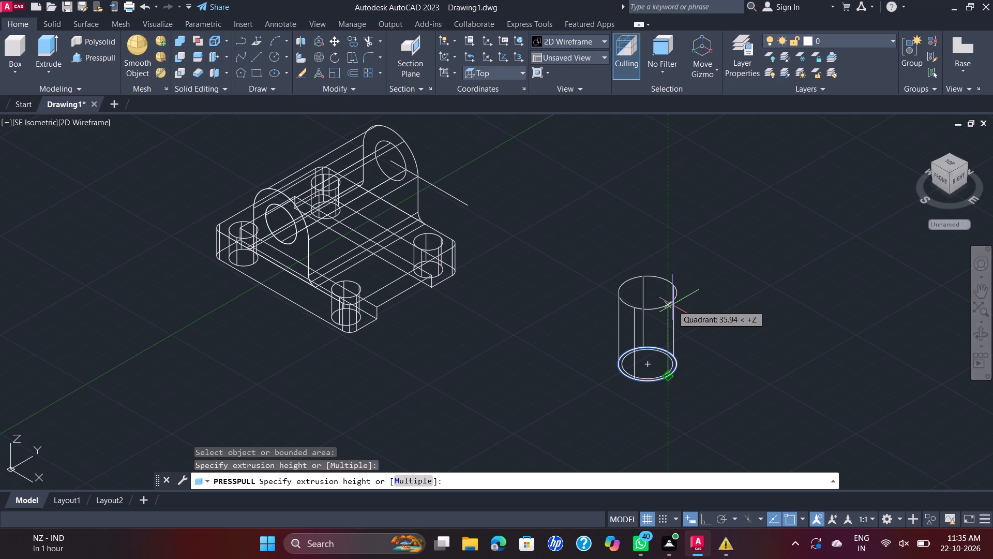
type("42")
key("Return")
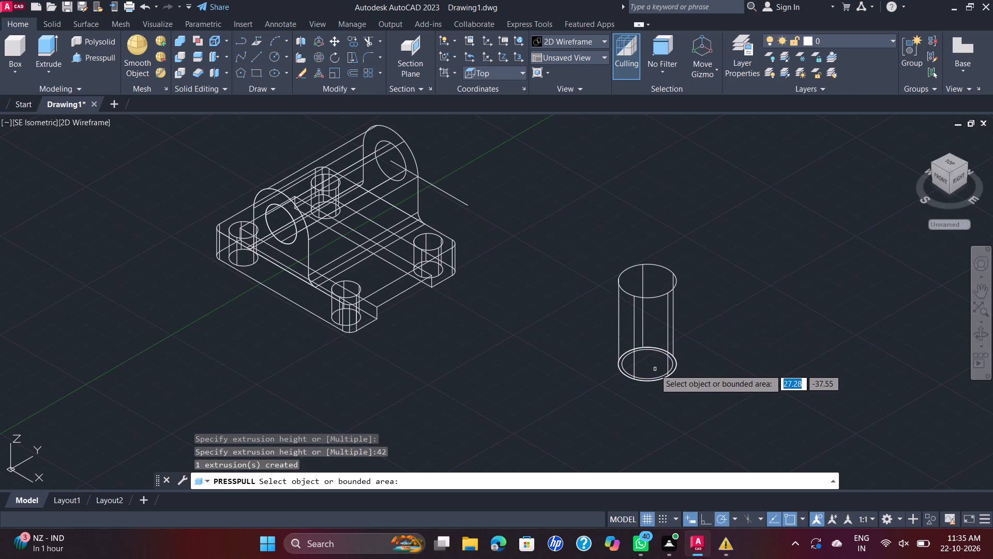
Presspull the inner 21-diameter circle upward 42 units, level with the top of the outer cylinder.
left_click(655, 369)
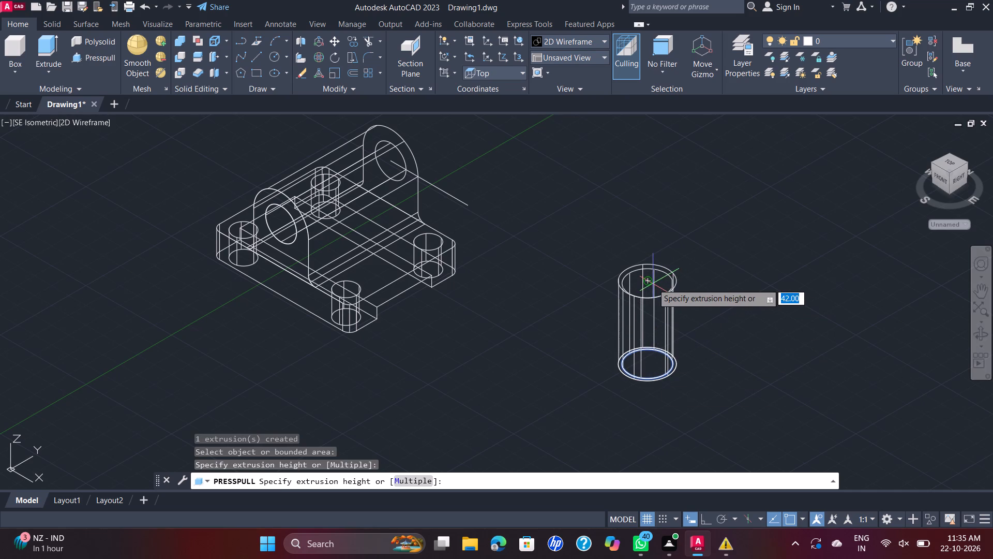
left_click(649, 278)
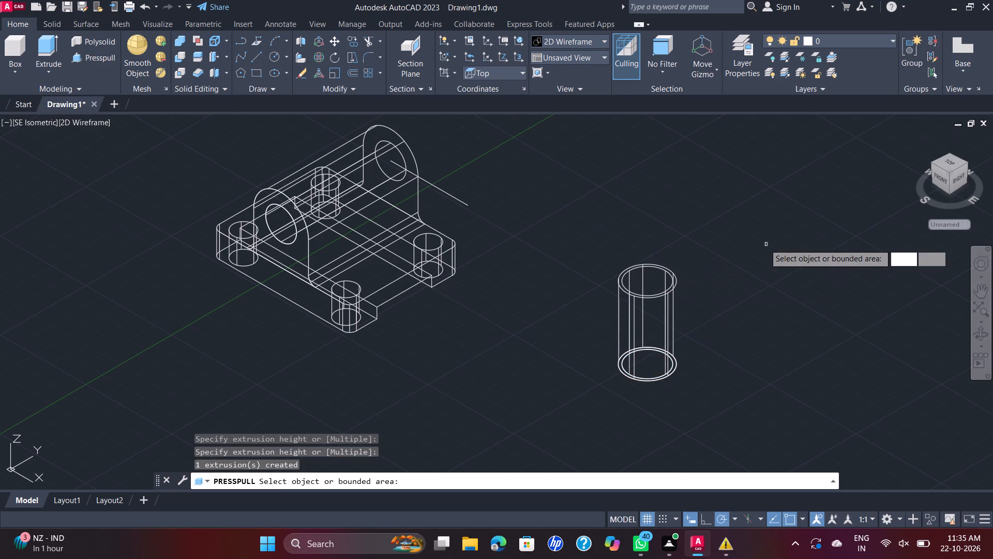
key("Escape")
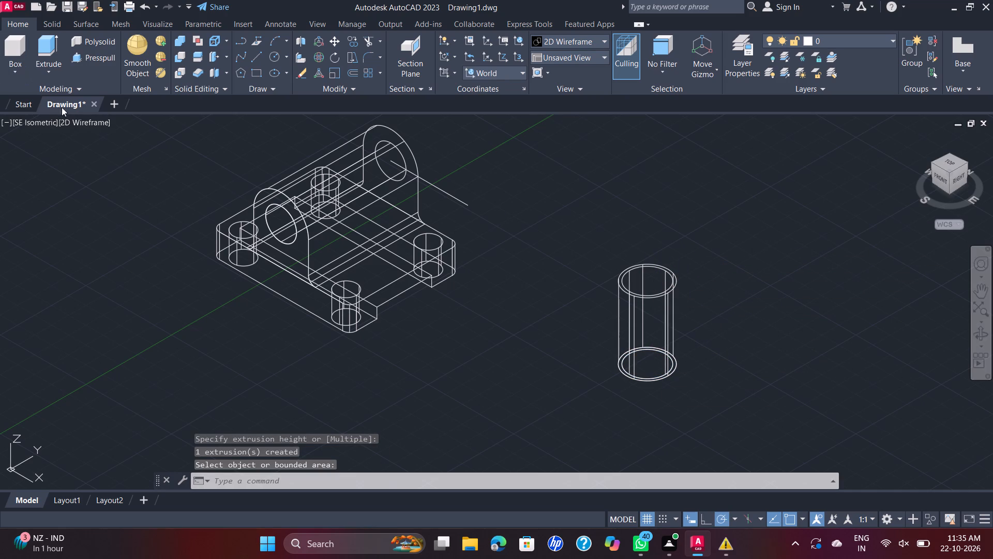
Change the visual style to Shades of Gray and bring the separate cylinder into close view.
left_click(72, 118)
left_click(140, 236)
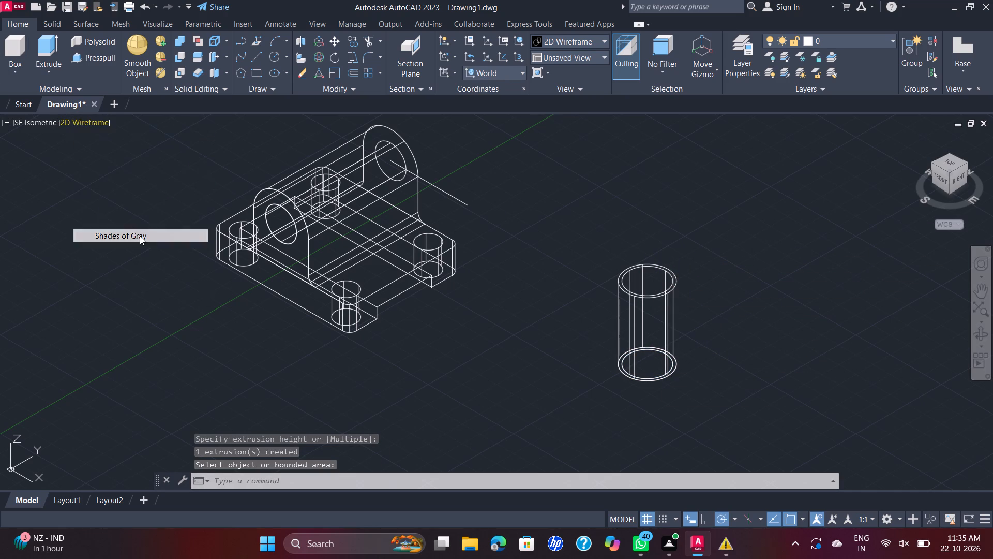
scroll(724, 263, "up", 1)
middle_click_drag(721, 260, 682, 218)
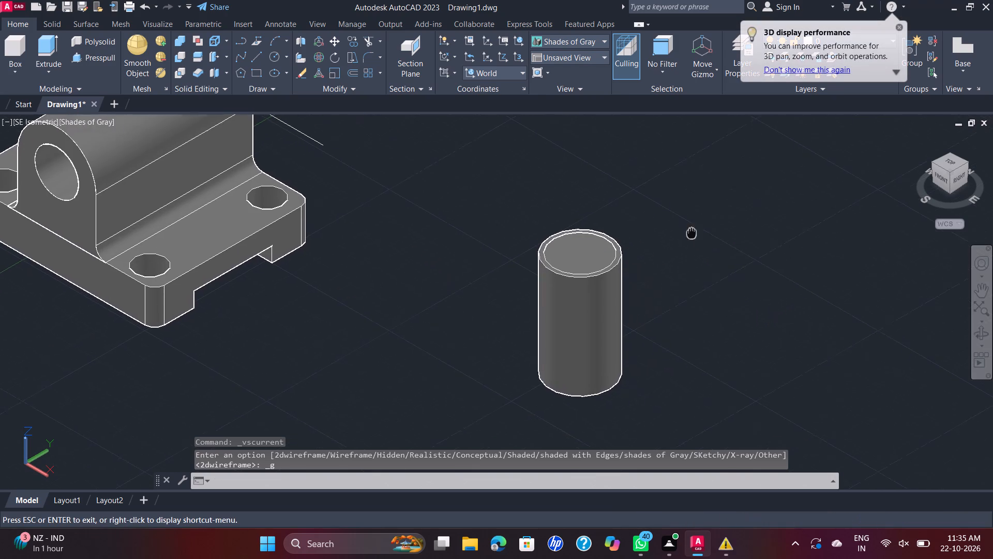
middle_click_drag(682, 218, 677, 217)
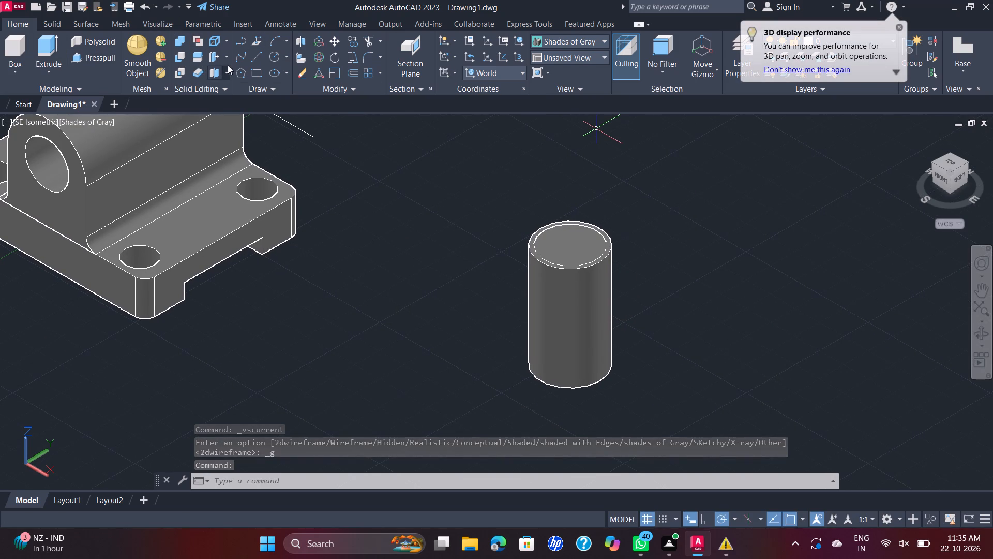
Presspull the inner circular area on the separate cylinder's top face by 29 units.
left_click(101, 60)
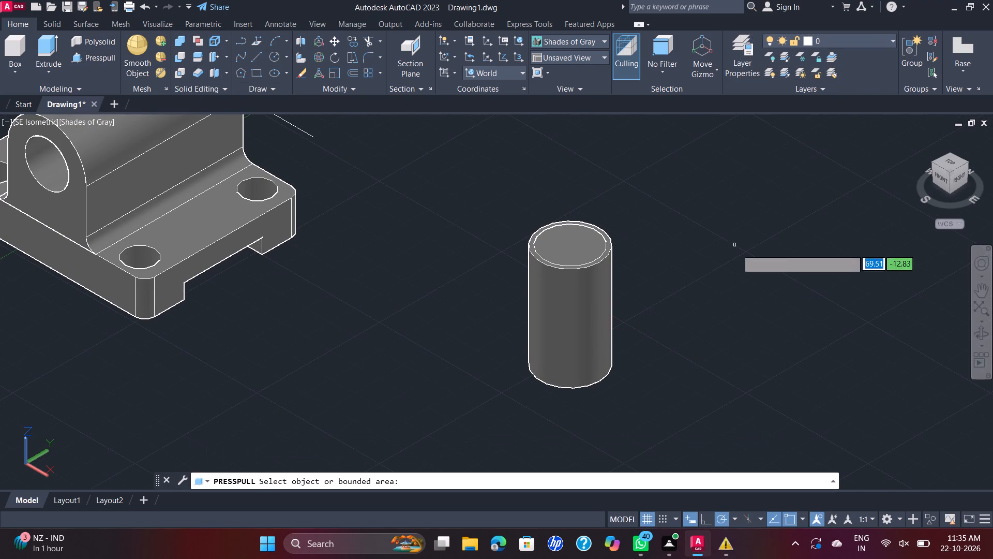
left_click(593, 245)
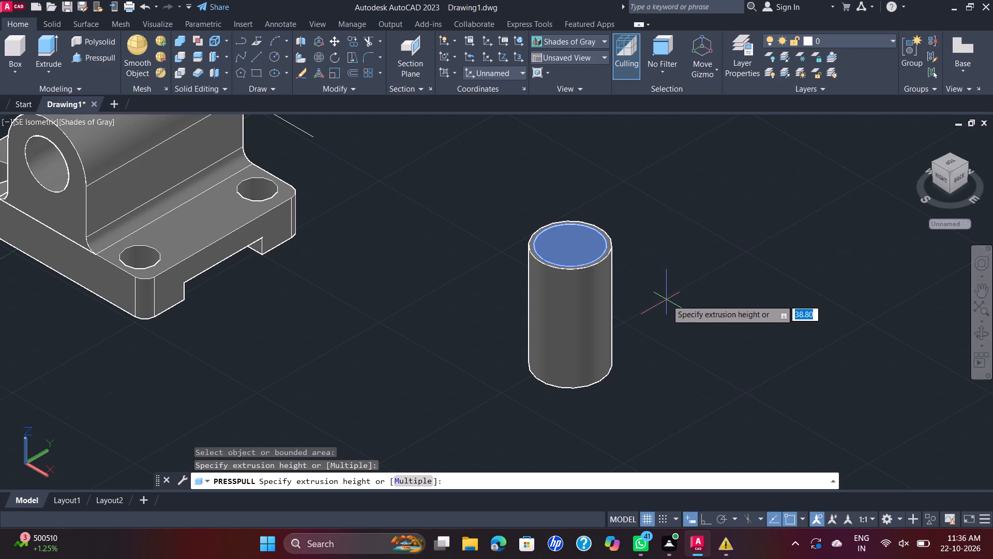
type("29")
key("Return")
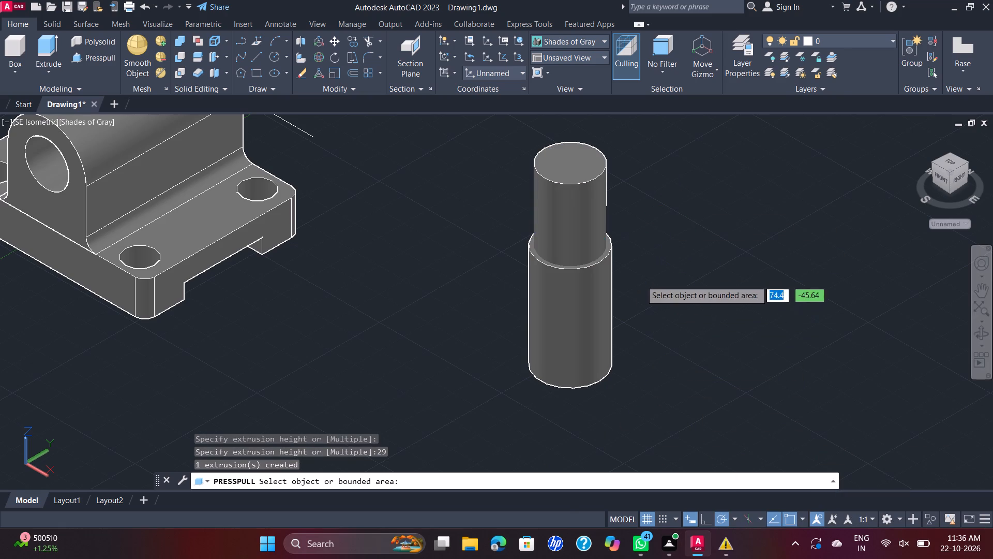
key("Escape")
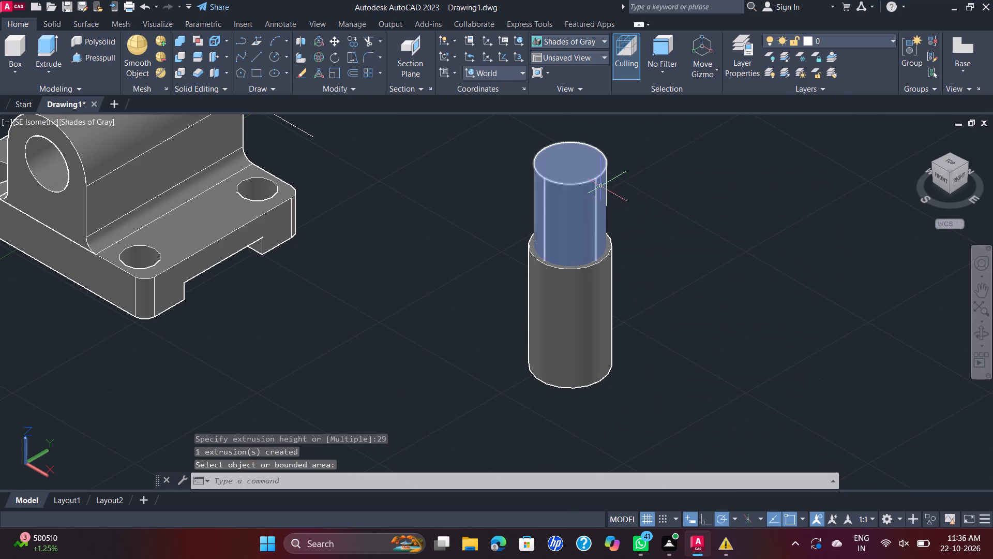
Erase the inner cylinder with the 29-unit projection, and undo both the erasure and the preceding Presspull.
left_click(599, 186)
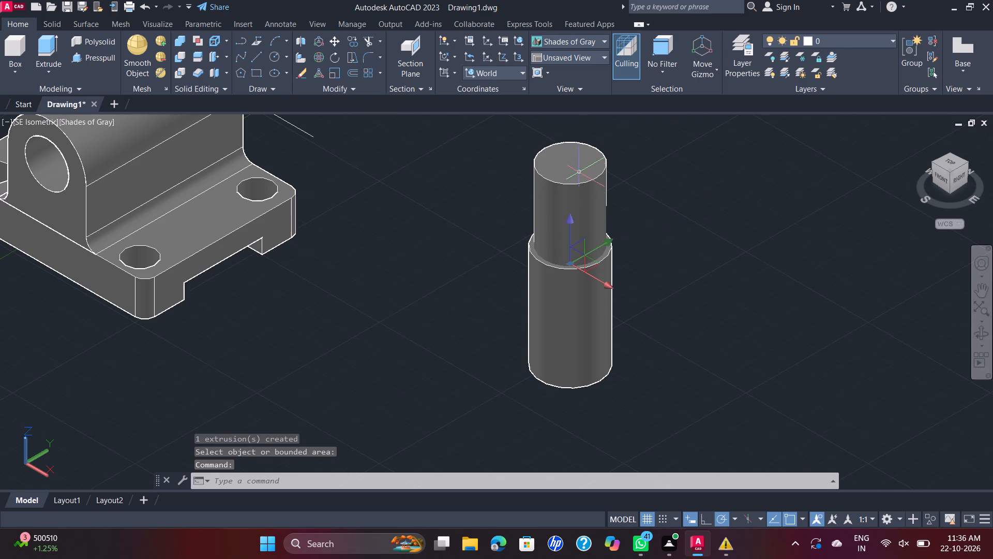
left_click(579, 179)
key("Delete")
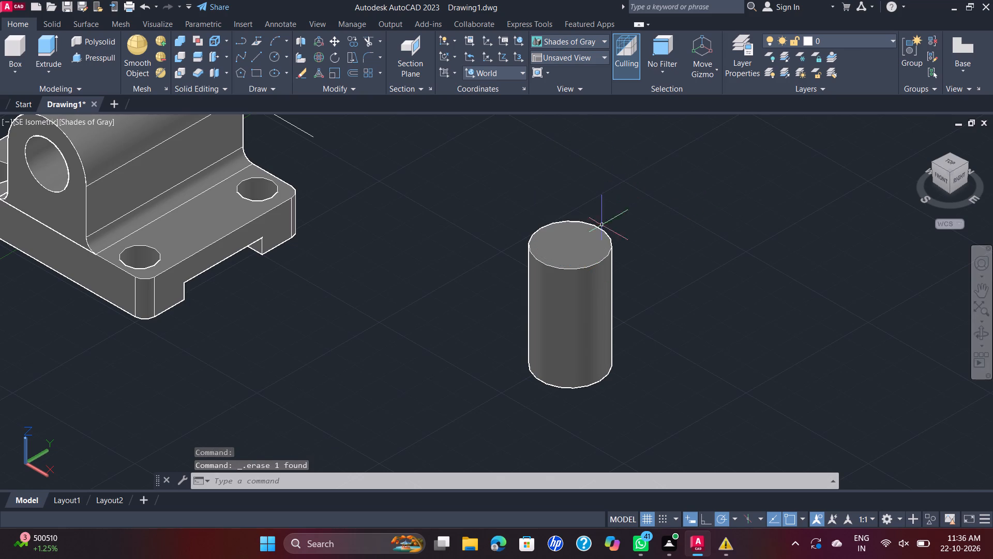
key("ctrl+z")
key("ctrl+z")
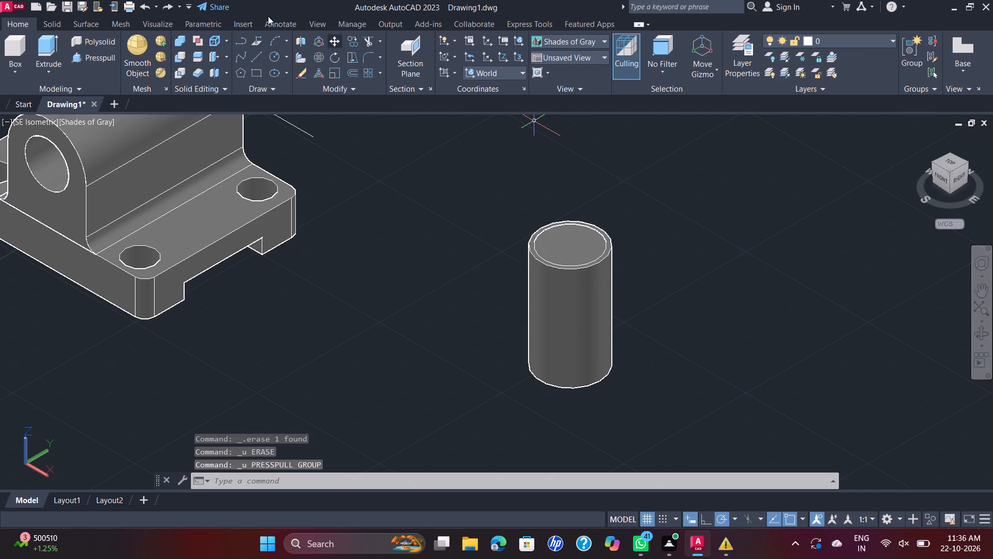
Presspull the inner circular area on the cylinder's top face with a negative height, down into the body.
left_click(93, 60)
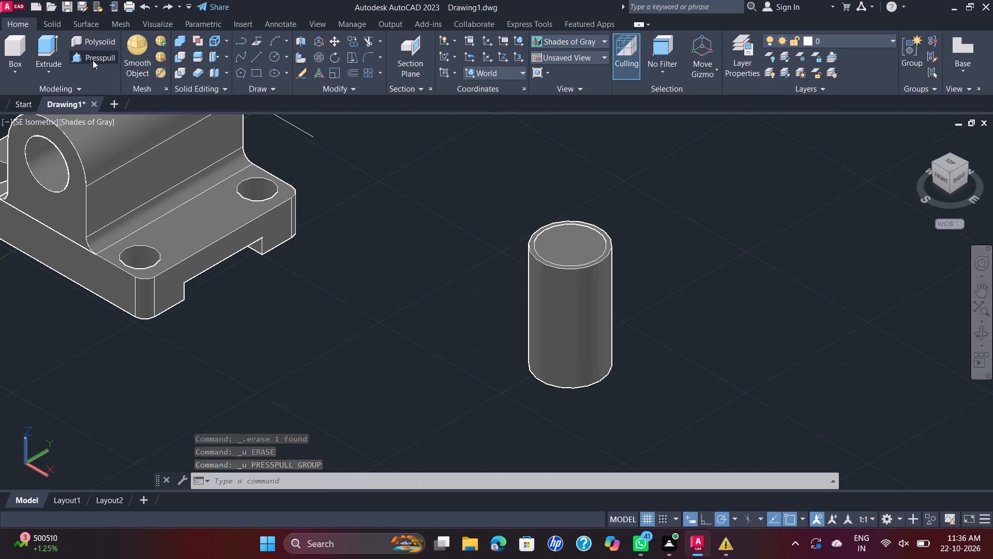
left_click(588, 247)
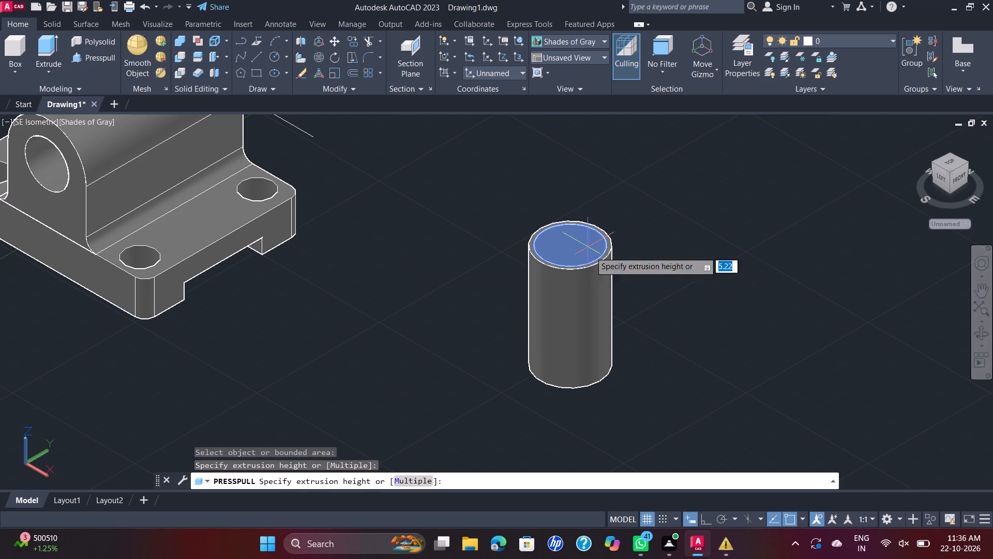
key("minus")
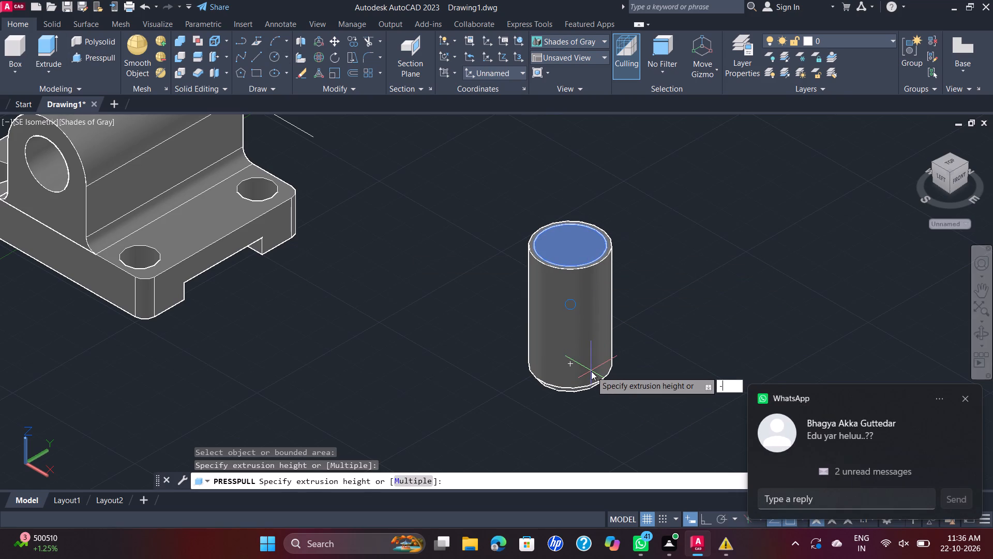
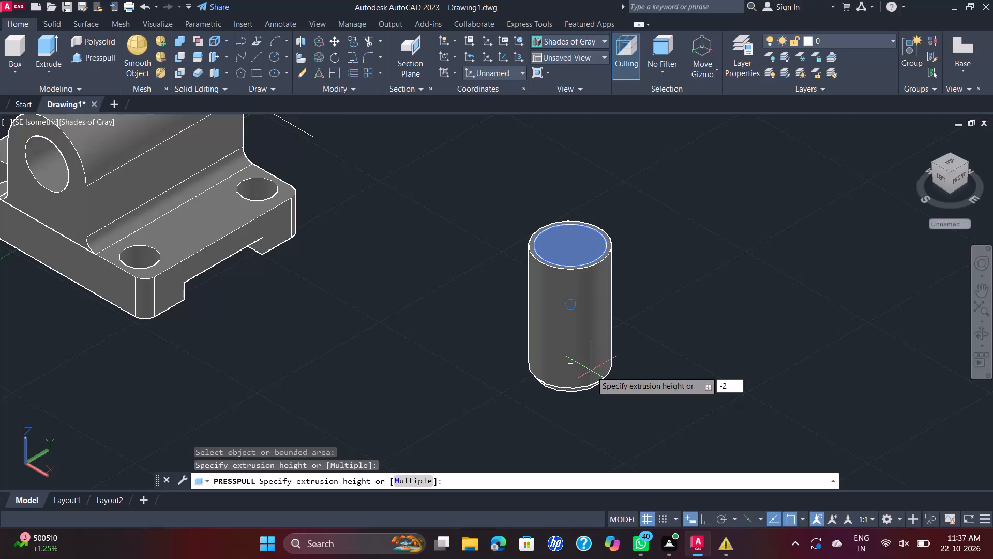
Presspull the inner circular area on the separate cylinder's top face by -29 units into the body.
key("9")
key("Return")
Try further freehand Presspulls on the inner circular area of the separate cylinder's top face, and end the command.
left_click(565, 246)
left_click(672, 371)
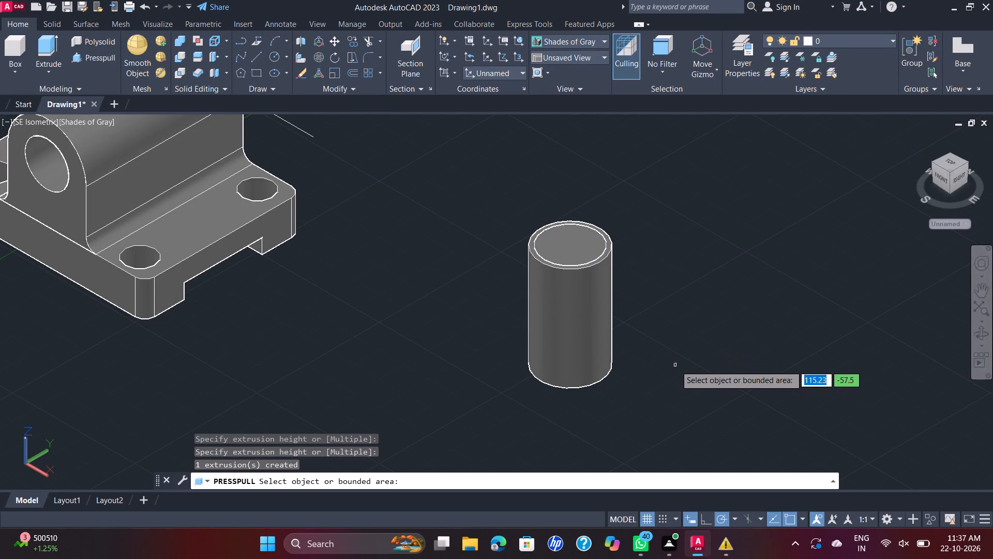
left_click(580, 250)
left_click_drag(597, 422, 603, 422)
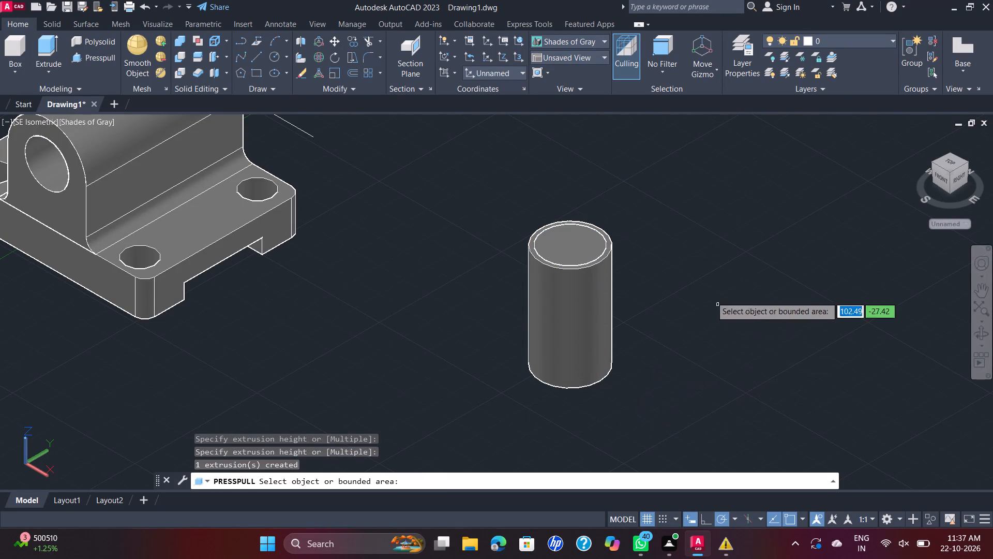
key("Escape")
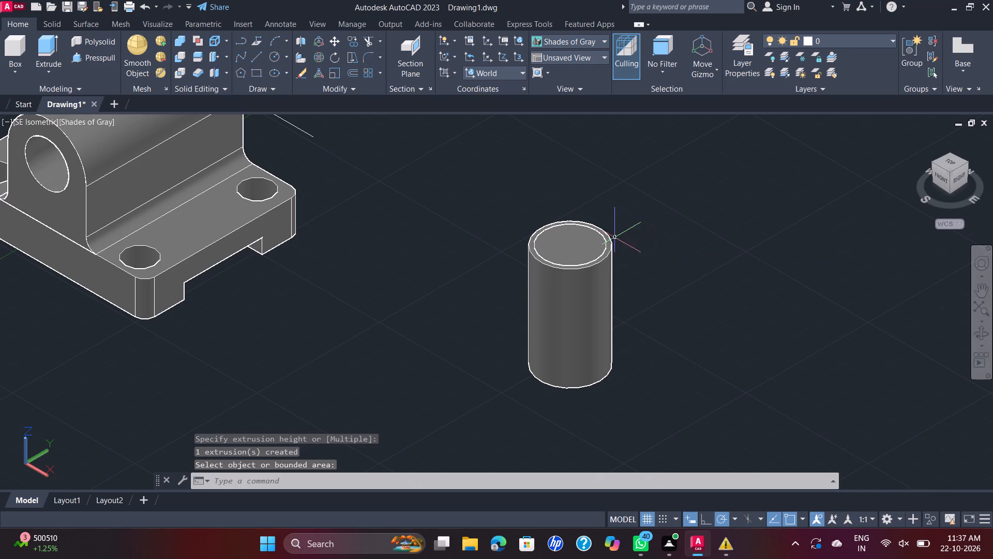
Erase the inner cylinder inside the separate cylindrical part.
left_click(575, 243)
key("Delete")
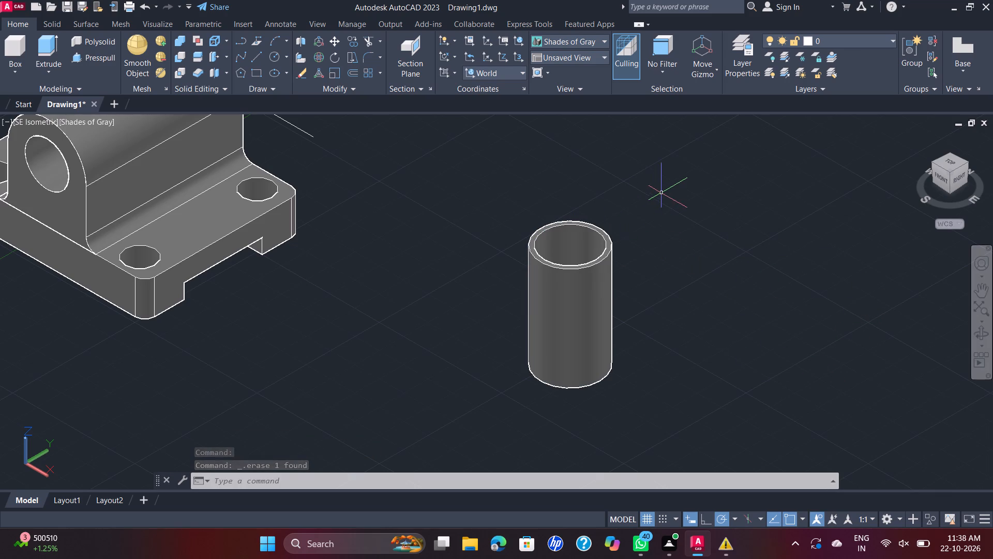
Move the hollow cylinder away from its two source circles to a free area beside the bracket.
middle_click_drag(661, 193, 781, 259)
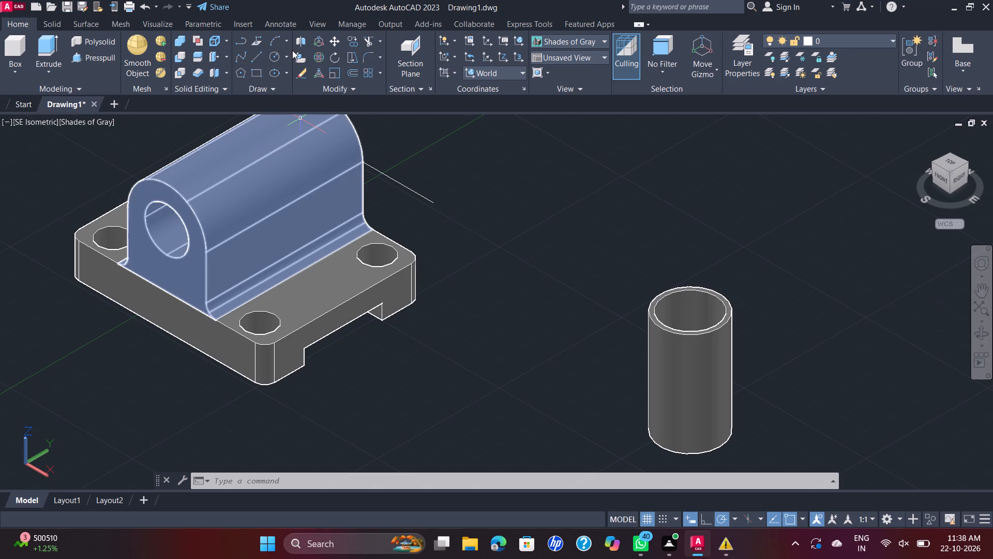
left_click(335, 45)
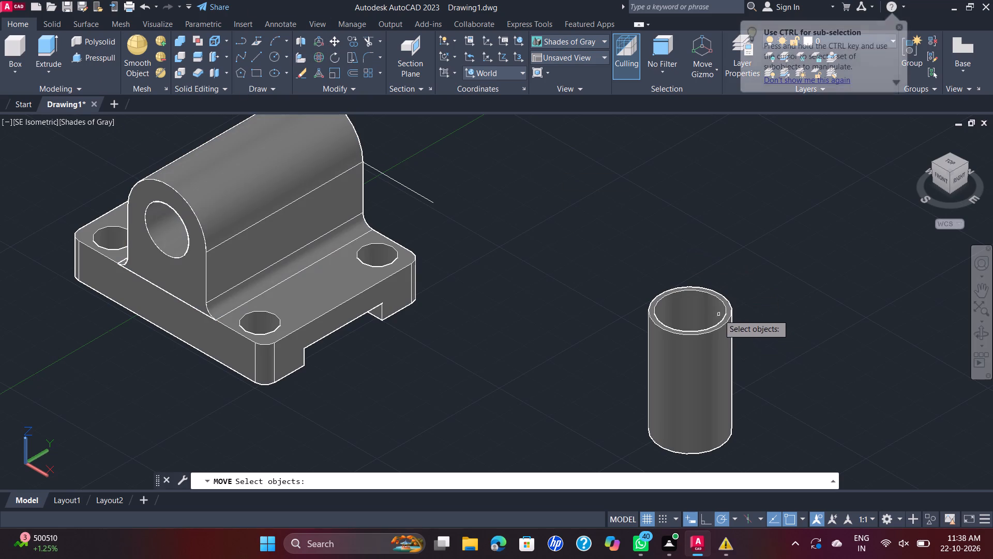
left_click(717, 314)
right_click(717, 314)
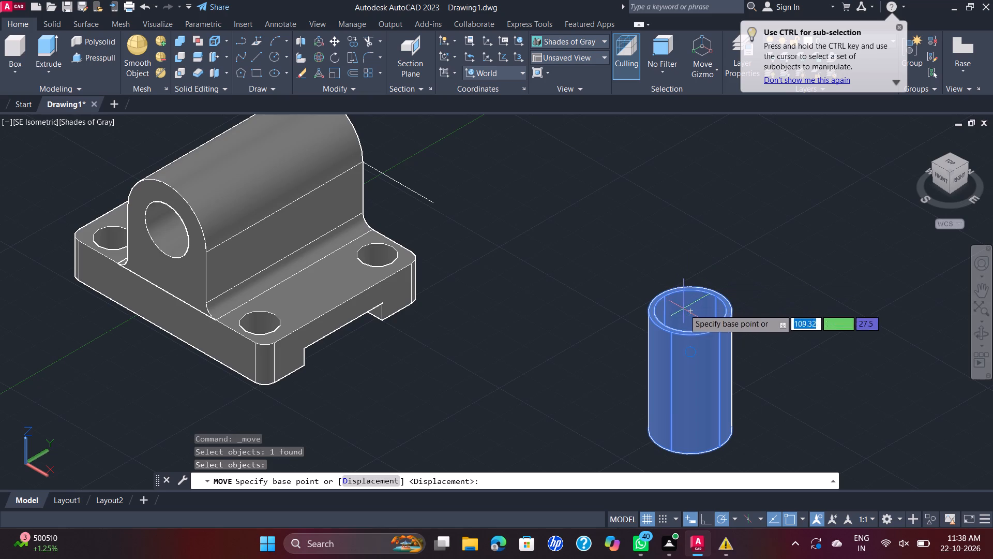
left_click(660, 297)
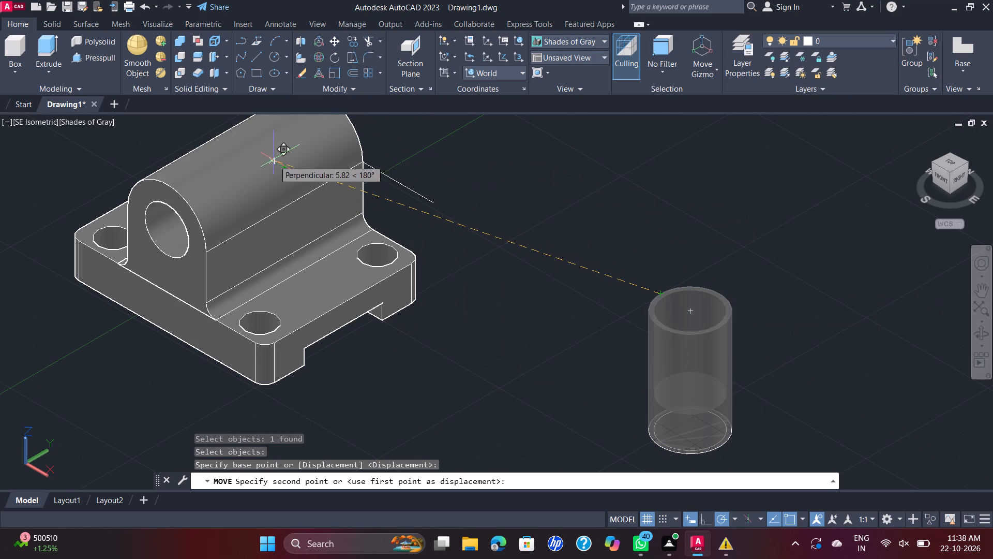
left_click(717, 156)
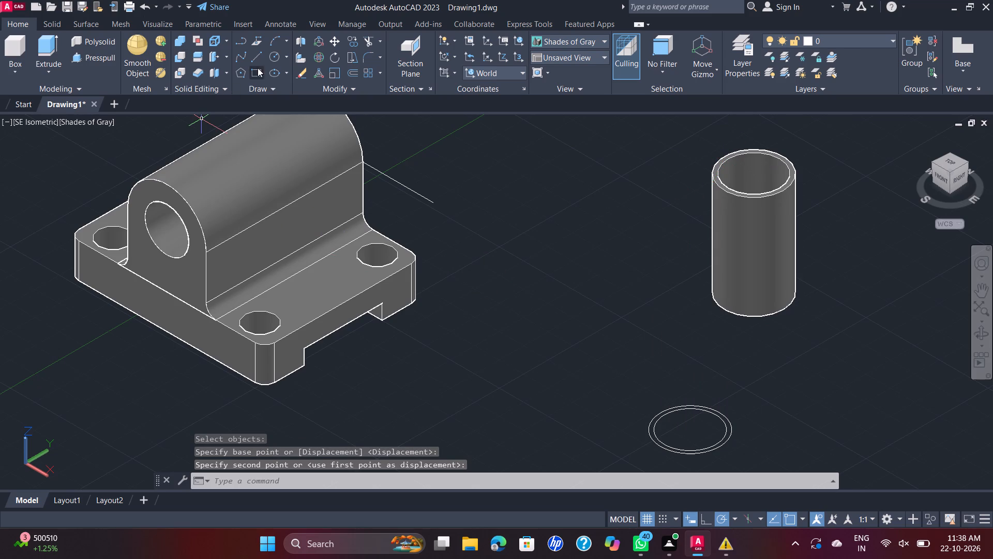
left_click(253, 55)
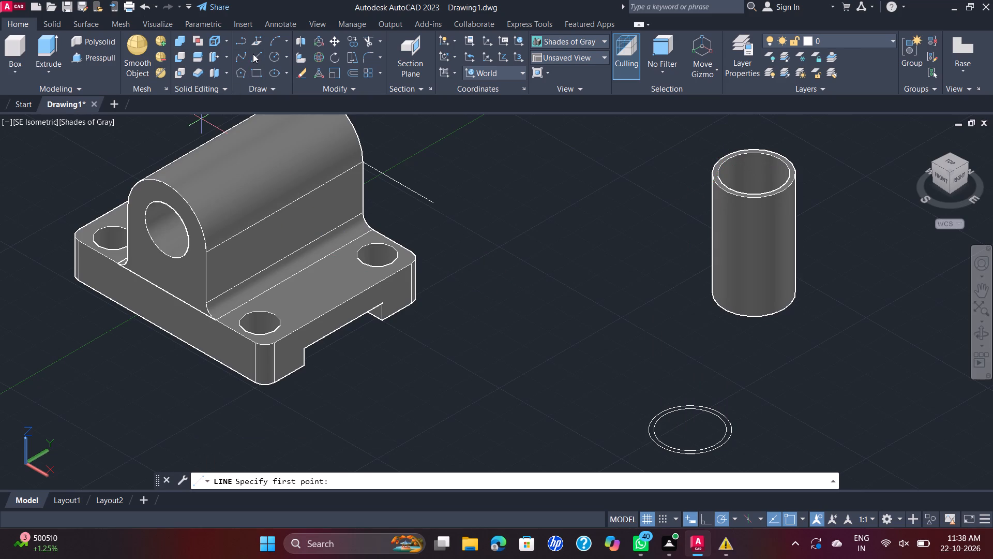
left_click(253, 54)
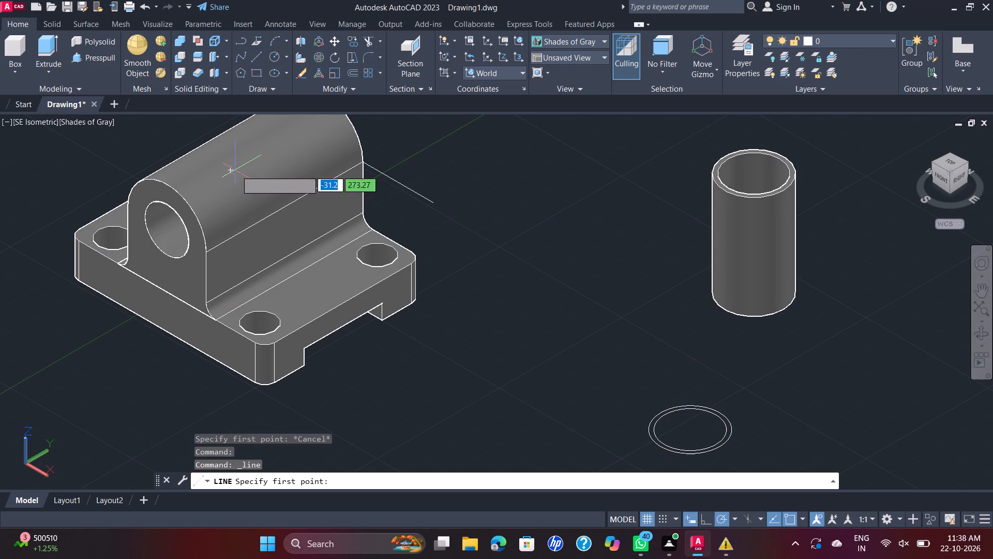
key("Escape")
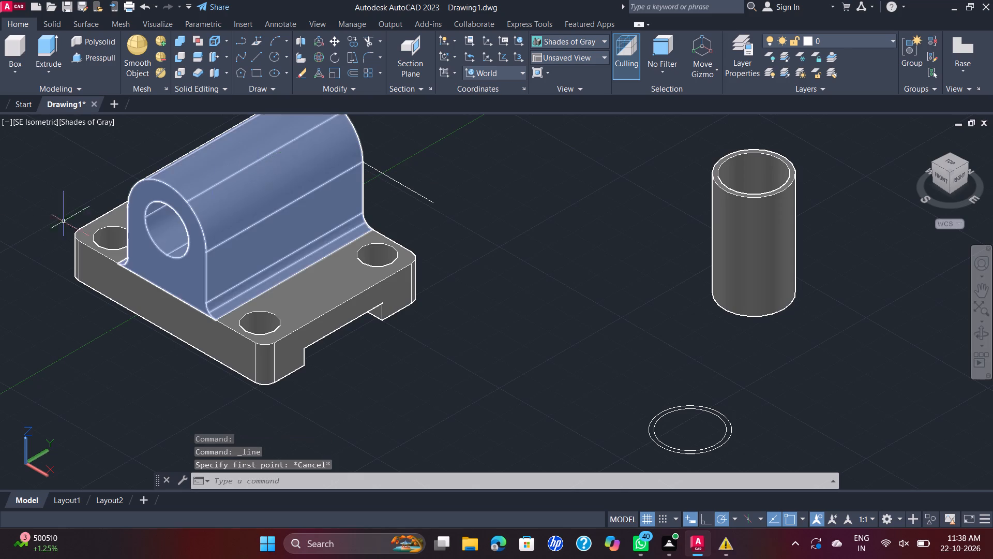
Switch to the Top view, bring the bracket into close view, and change the visual style to 2D Wireframe.
left_click(35, 124)
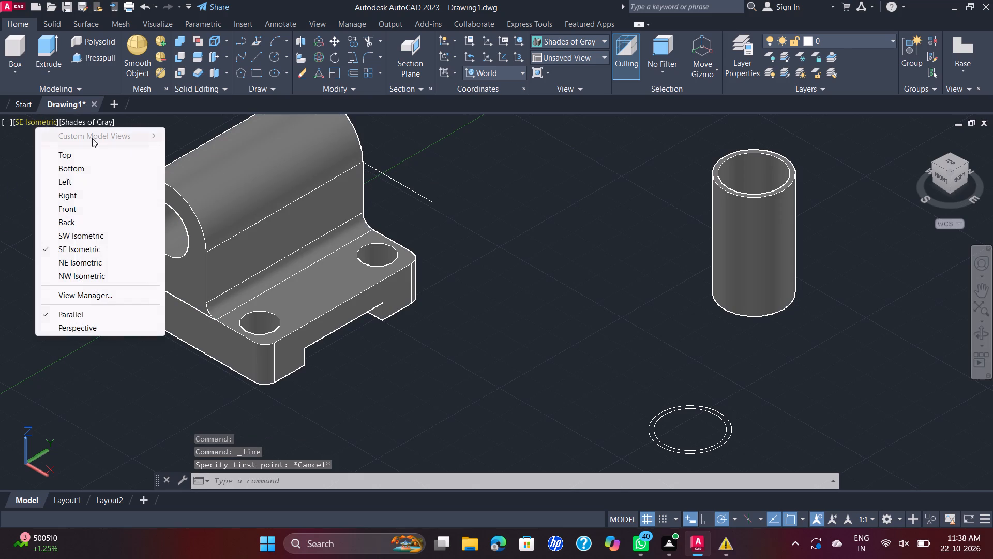
left_click(75, 156)
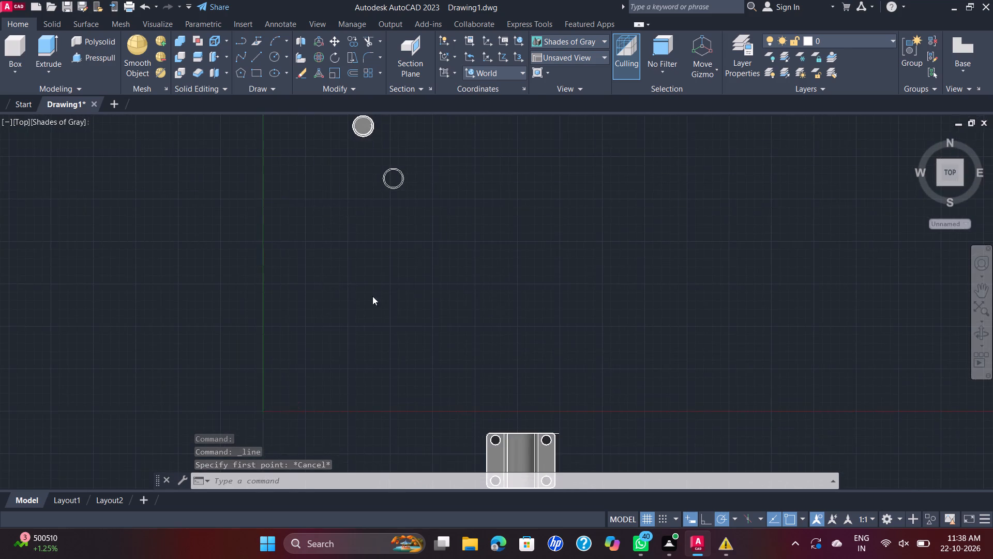
middle_click_drag(479, 321, 453, 142)
scroll(514, 248, "up", 1)
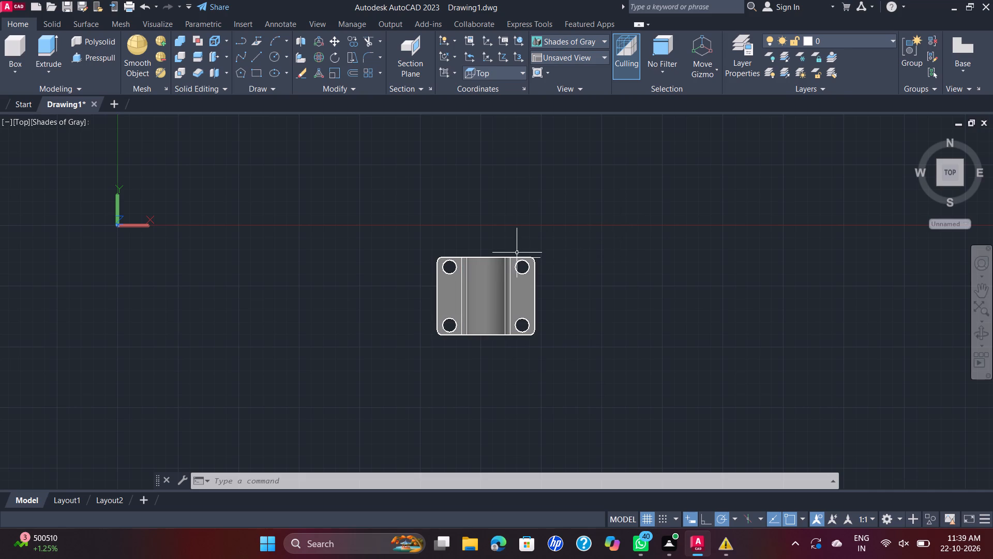
scroll(492, 239, "up", 2)
middle_click_drag(538, 340, 521, 275)
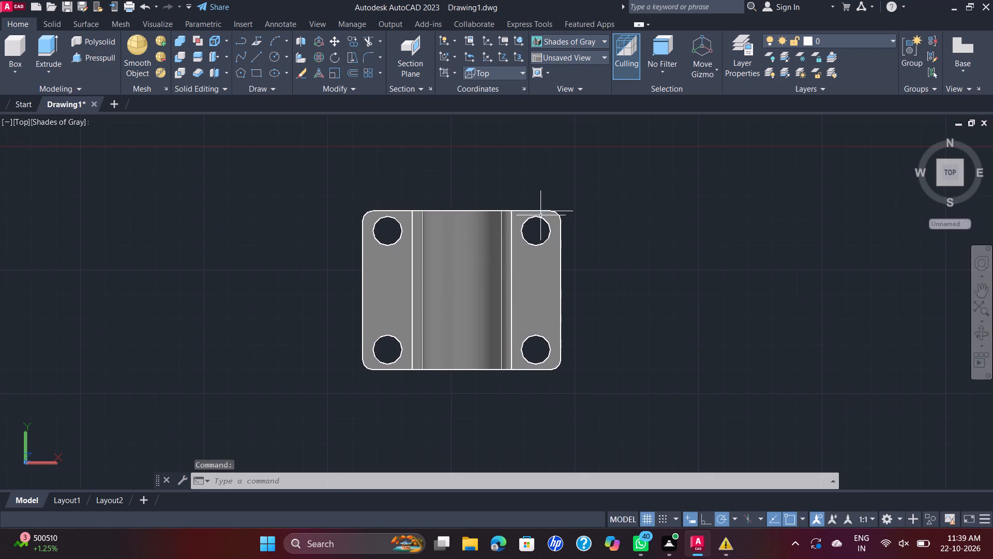
left_click(568, 213)
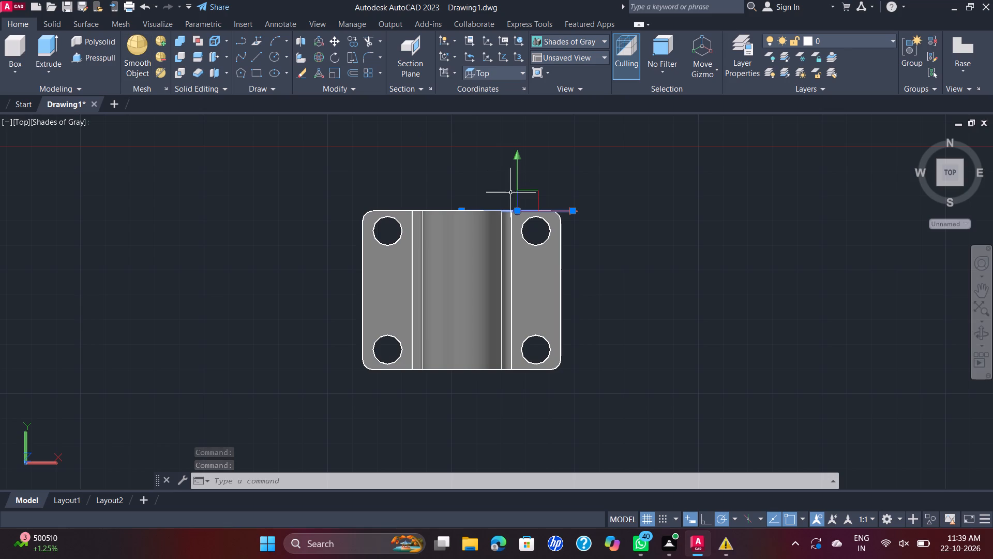
key("Escape")
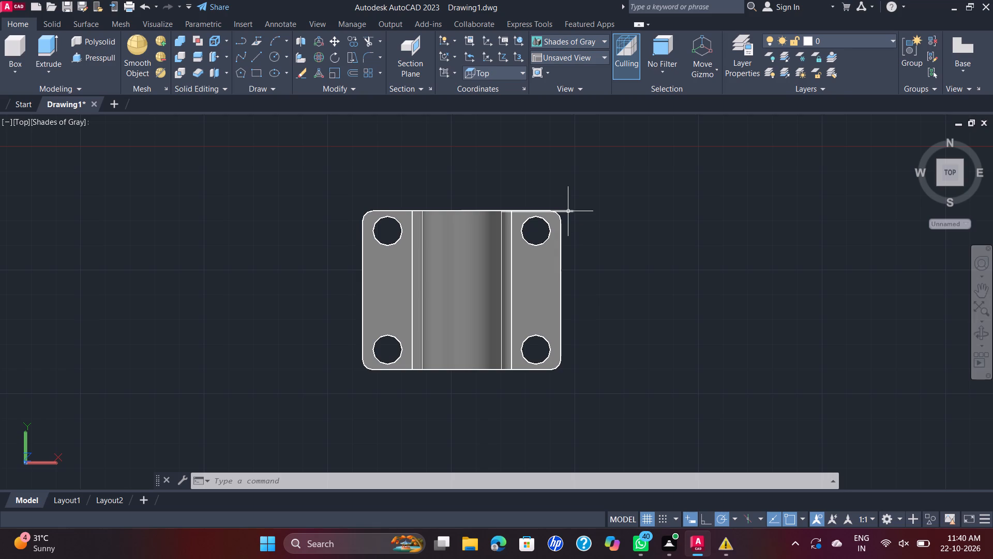
left_click(37, 122)
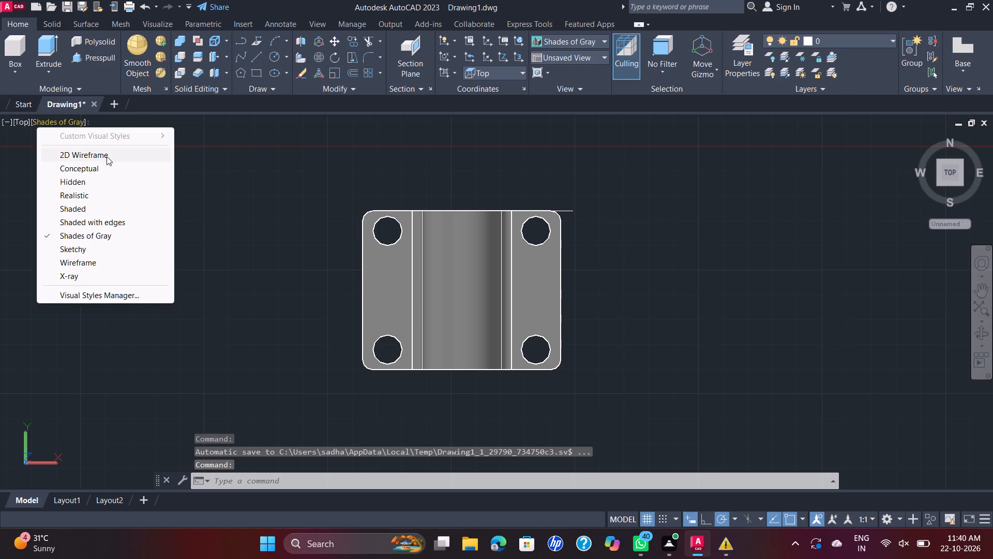
left_click(107, 155)
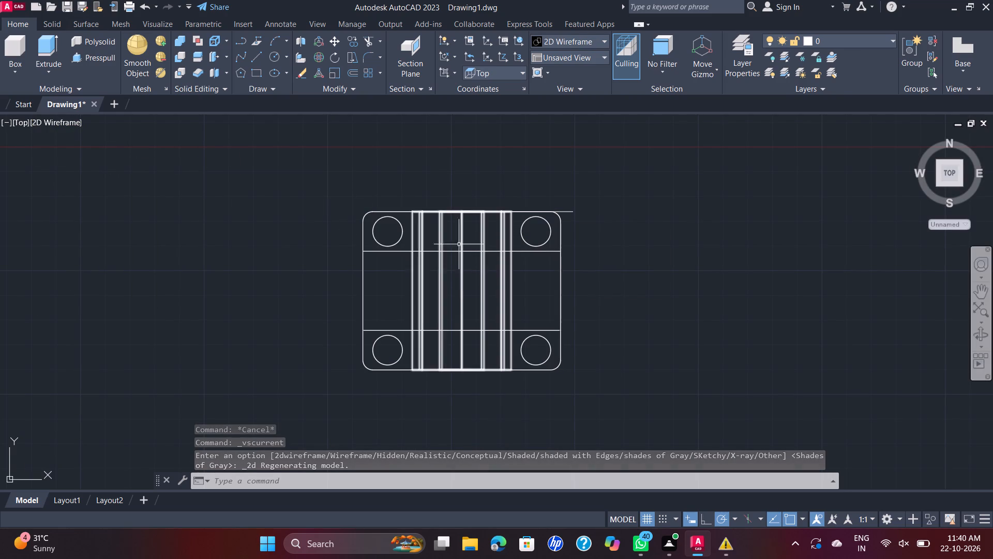
Move the loose horizontal line from the midpoint of the bracket's back edge to the centre of the base in plan.
left_click(517, 212)
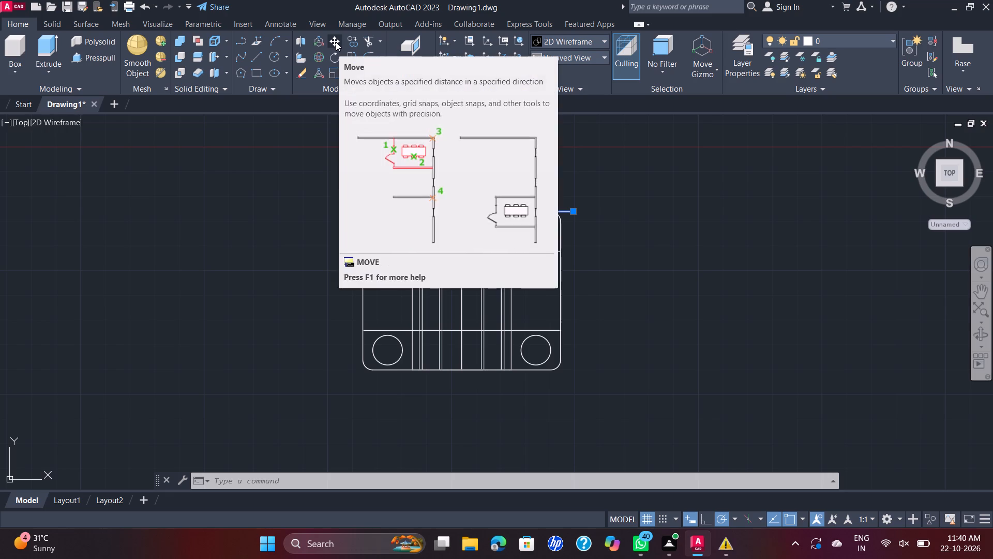
left_click(336, 42)
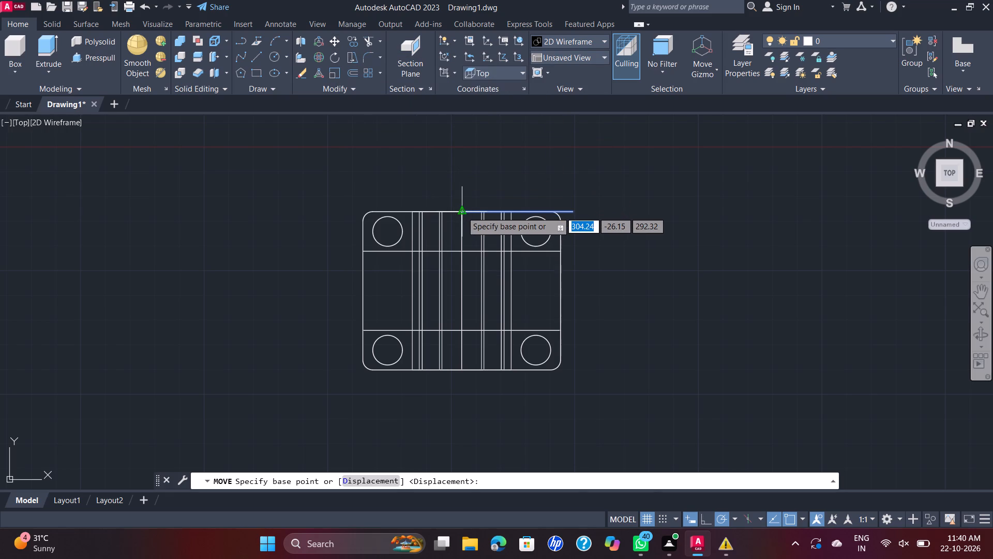
left_click(462, 212)
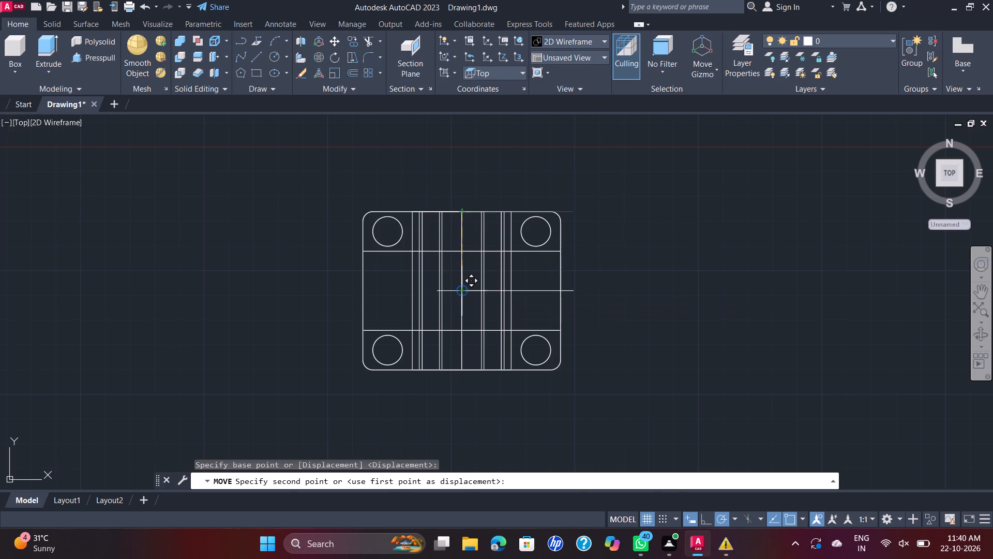
left_click(463, 293)
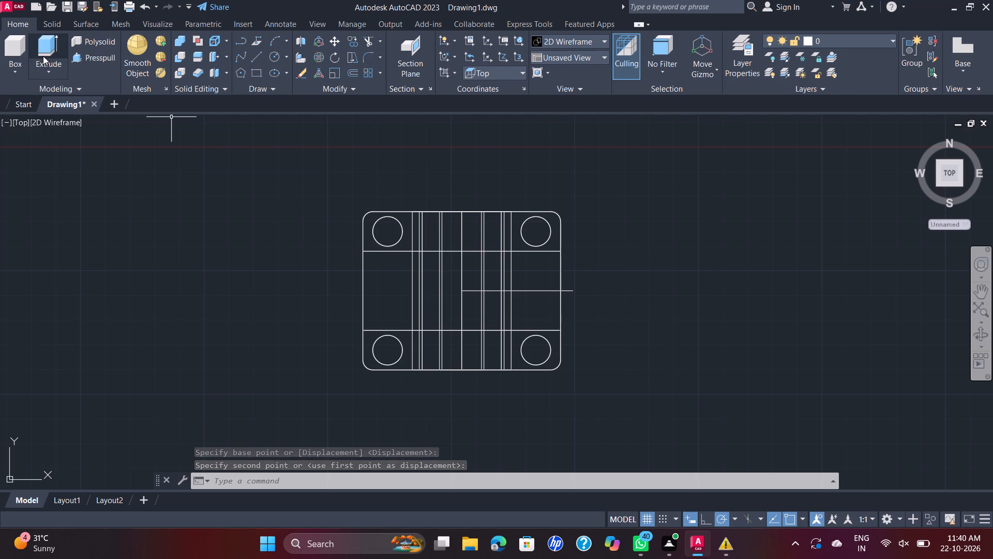
Switch to the SE Isometric view and bring the boss and the loose line above it into close view.
left_click(19, 128)
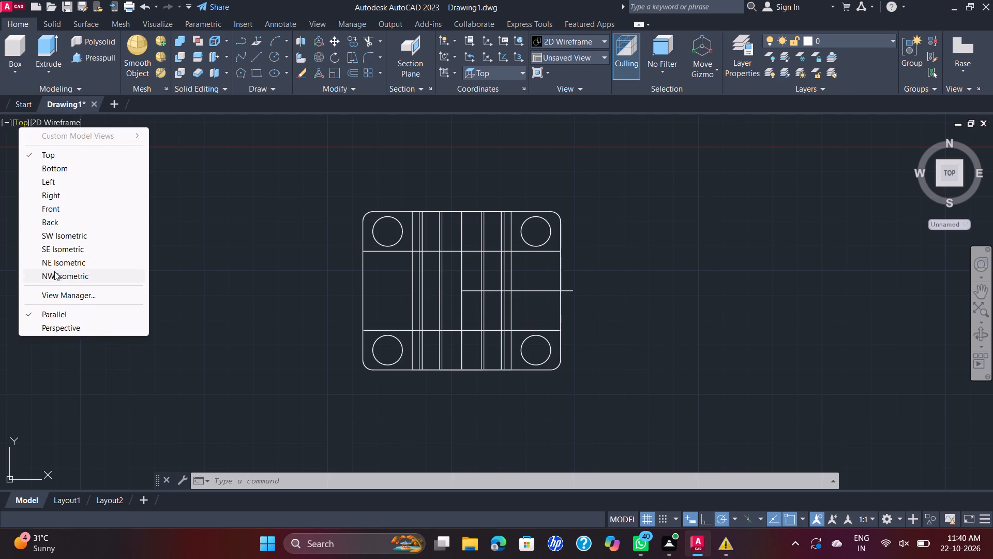
left_click(65, 245)
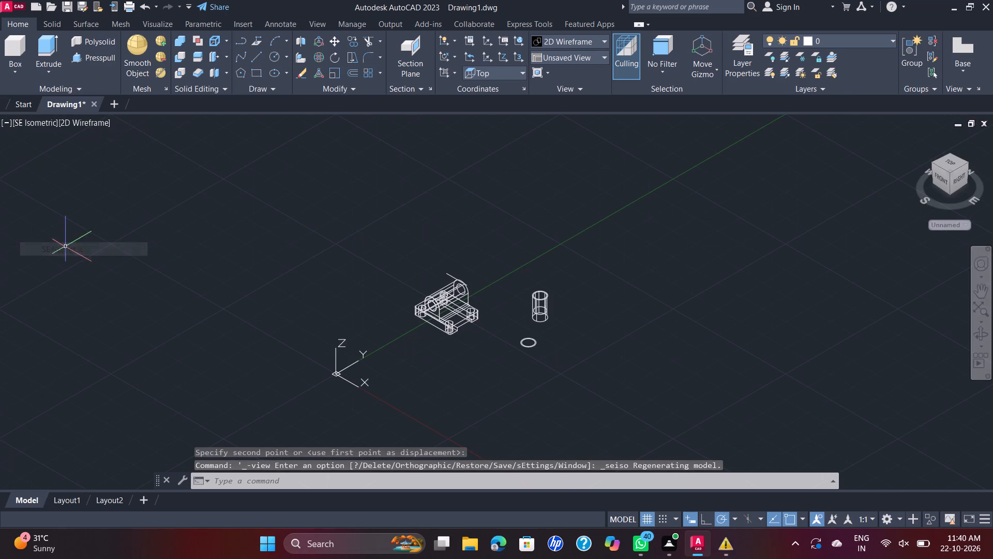
scroll(415, 295, "up", 3)
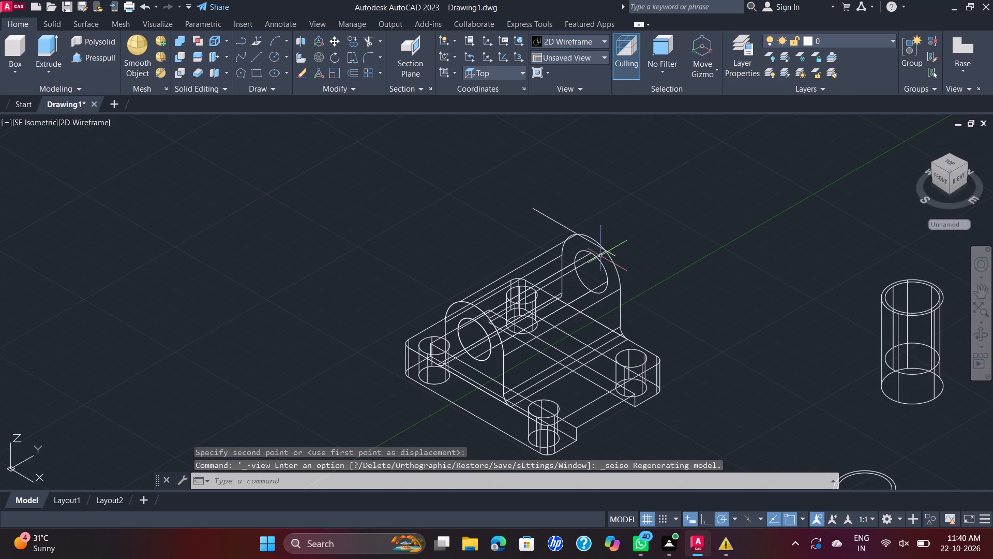
scroll(595, 256, "up", 1)
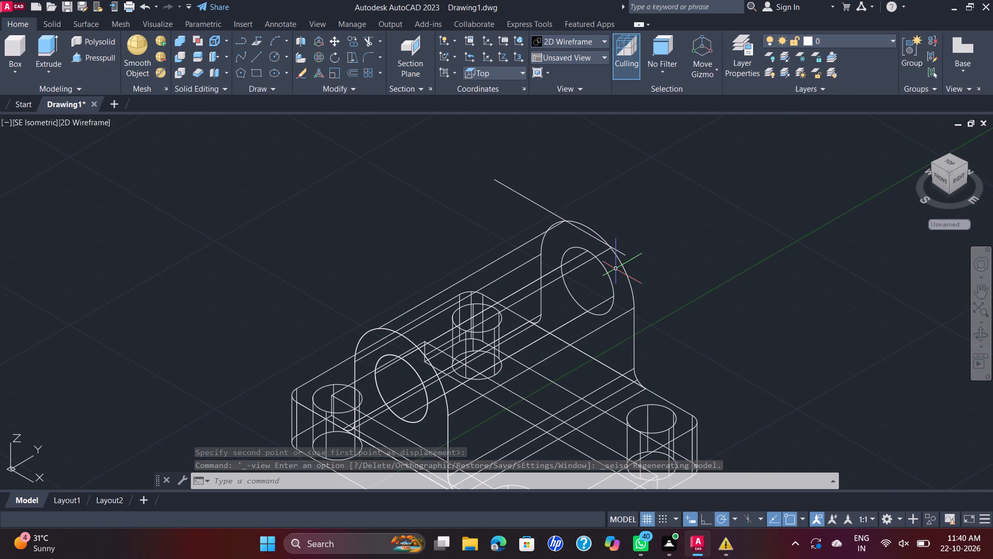
scroll(614, 266, "down", 1)
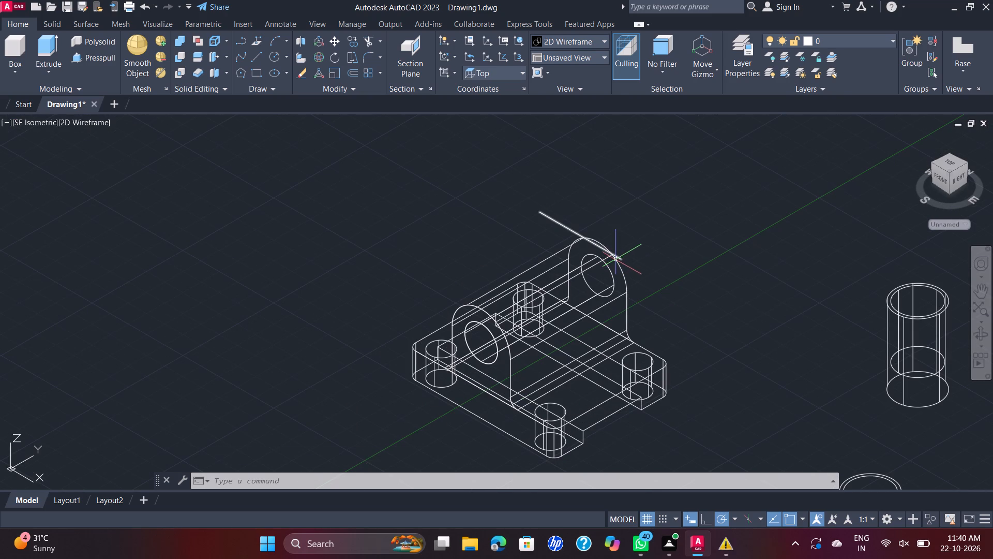
scroll(615, 259, "up", 1)
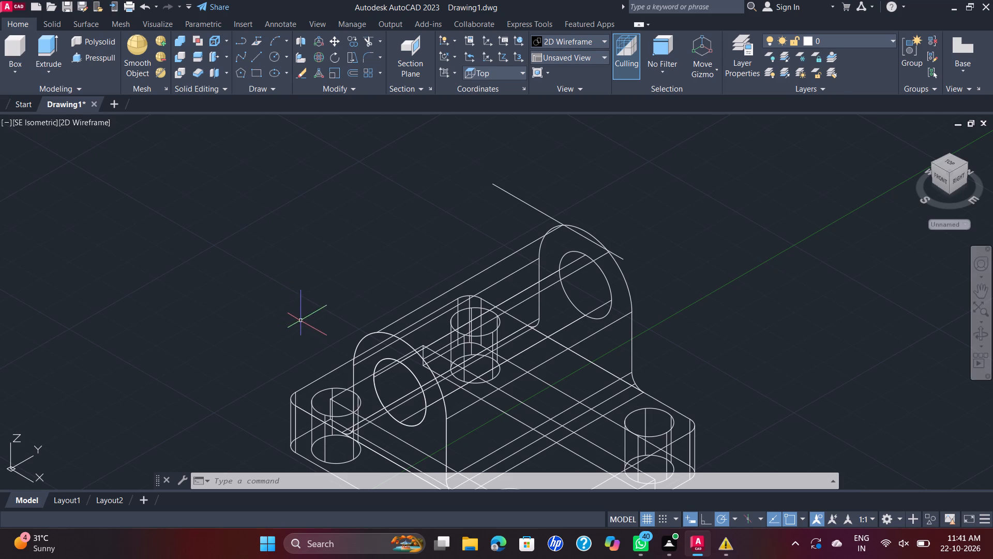
Move the loose line by its back end down to the bottom centre of the base hole behind the boss.
left_click(577, 233)
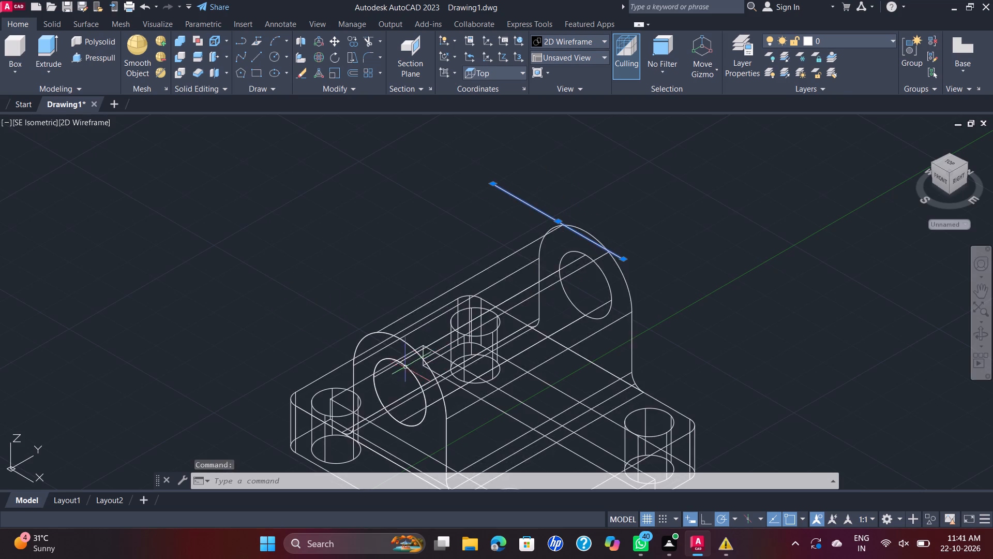
scroll(410, 335, "down", 1)
middle_click_drag(409, 335, 413, 237)
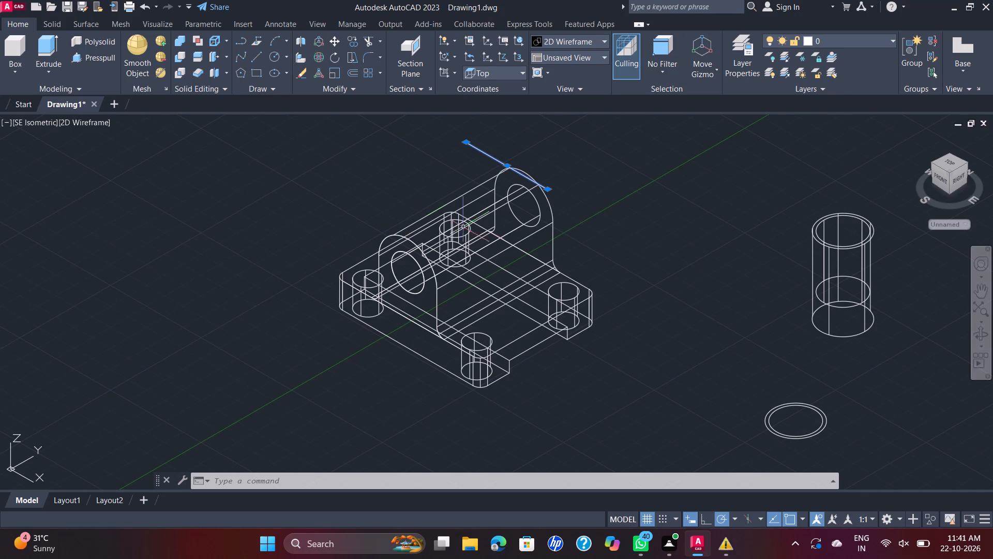
left_click(337, 41)
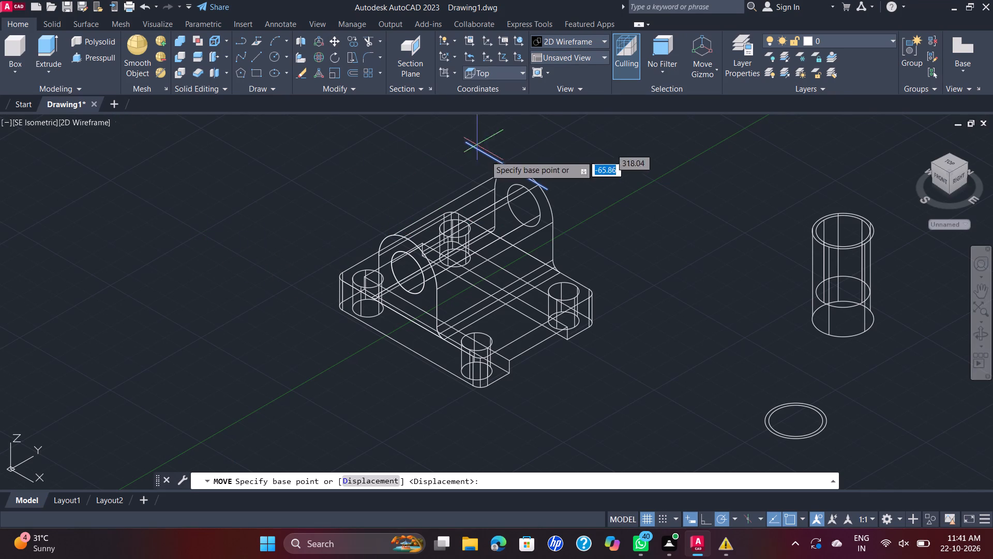
left_click(463, 143)
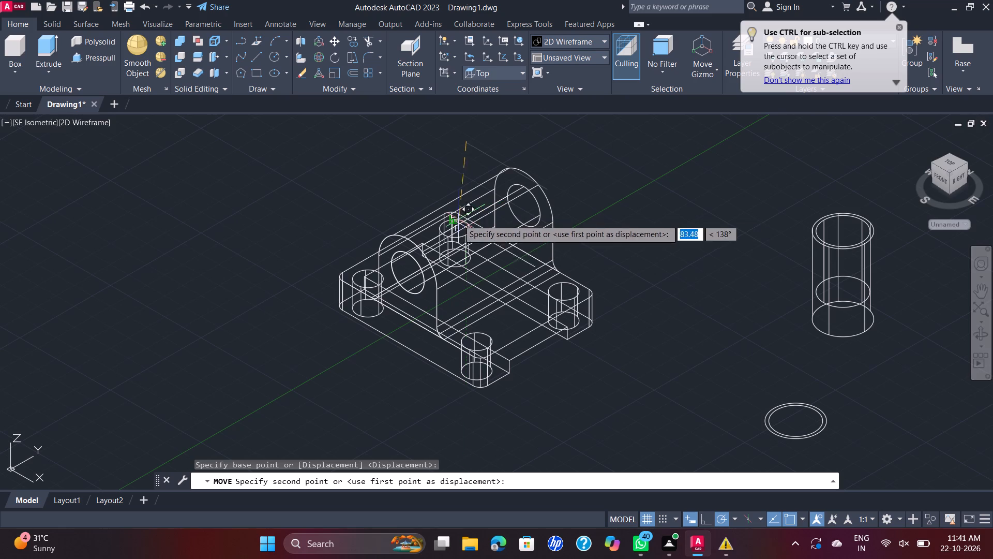
scroll(449, 231, "up", 1)
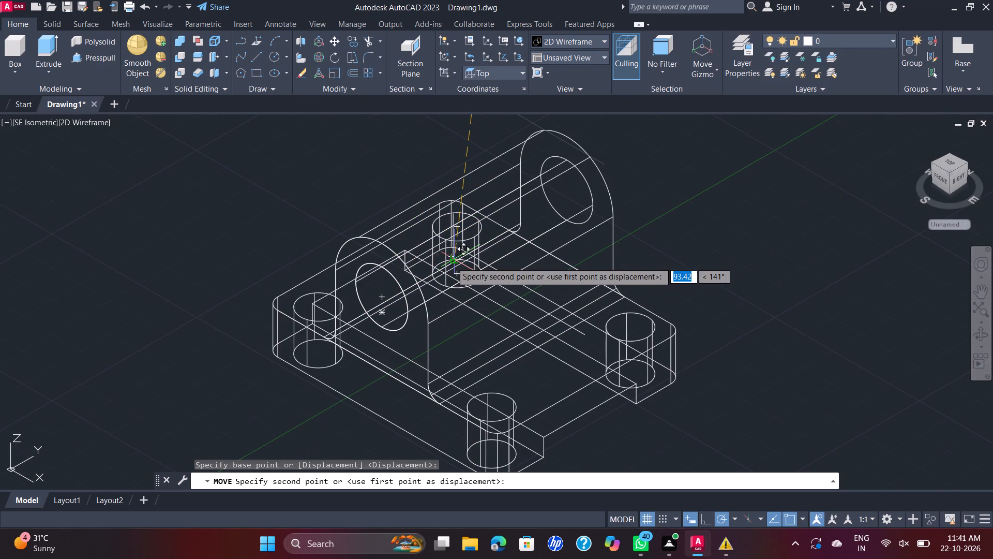
scroll(447, 259, "up", 1)
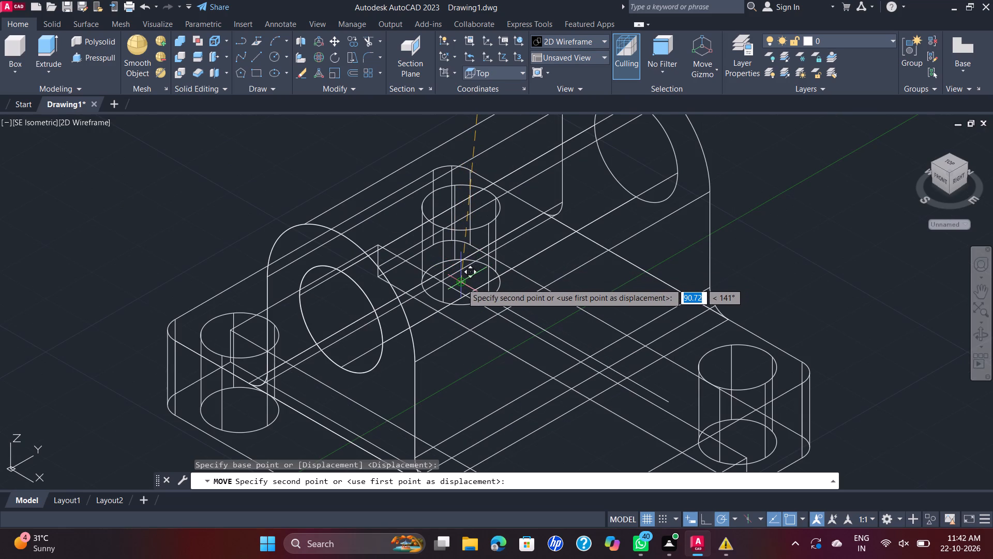
left_click(459, 283)
scroll(565, 259, "down", 2)
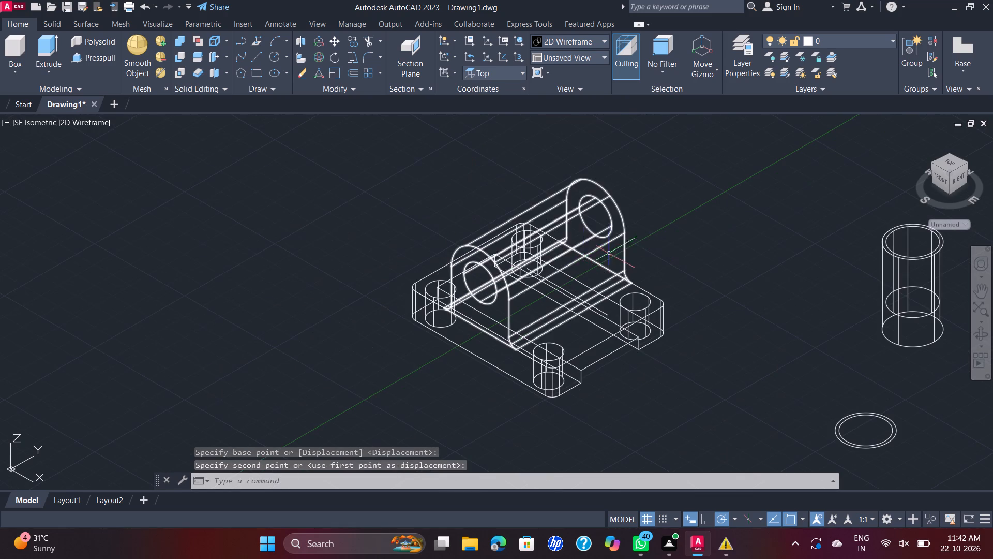
Change the visual style of the SE Isometric view to Shades of Gray.
scroll(666, 252, "up", 1)
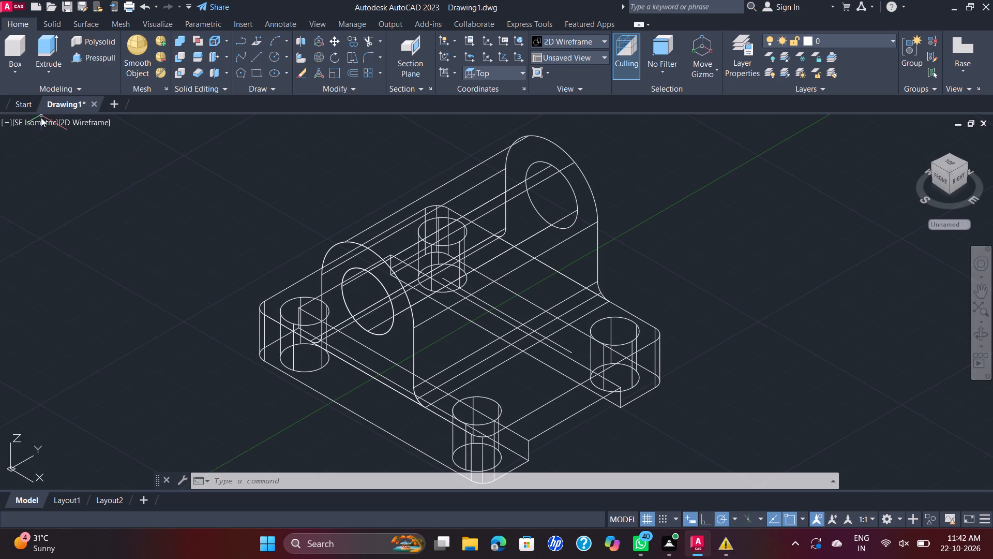
left_click(40, 121)
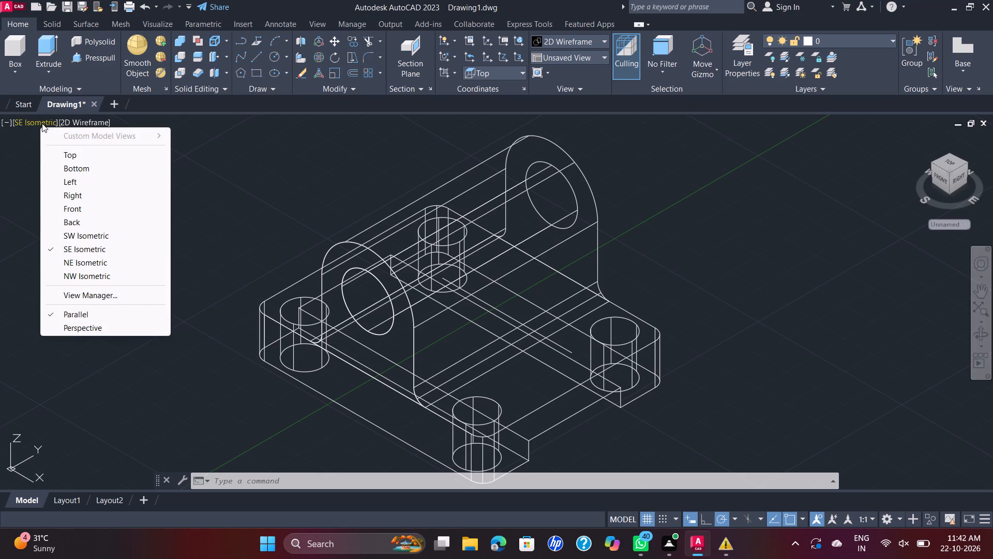
left_click(36, 122)
left_click(74, 124)
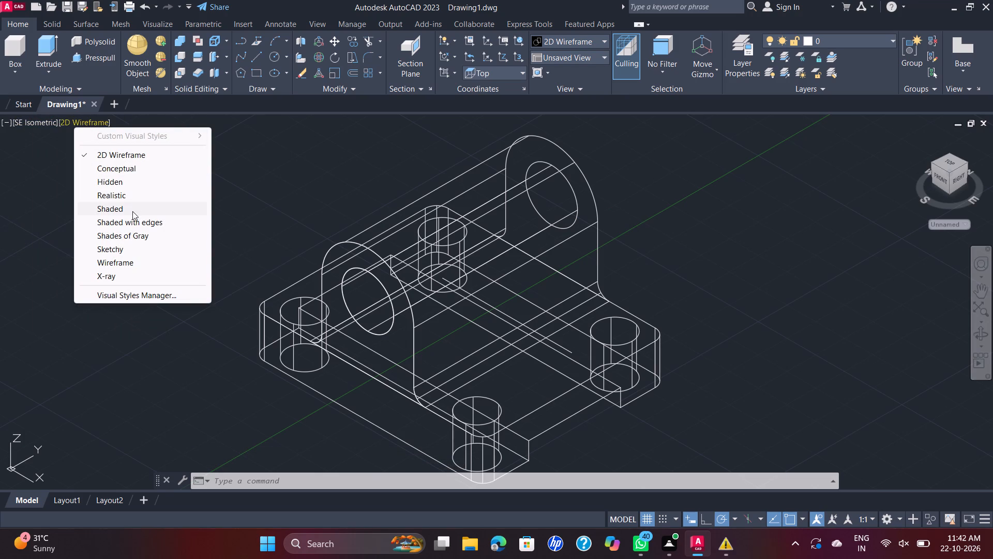
left_click(155, 240)
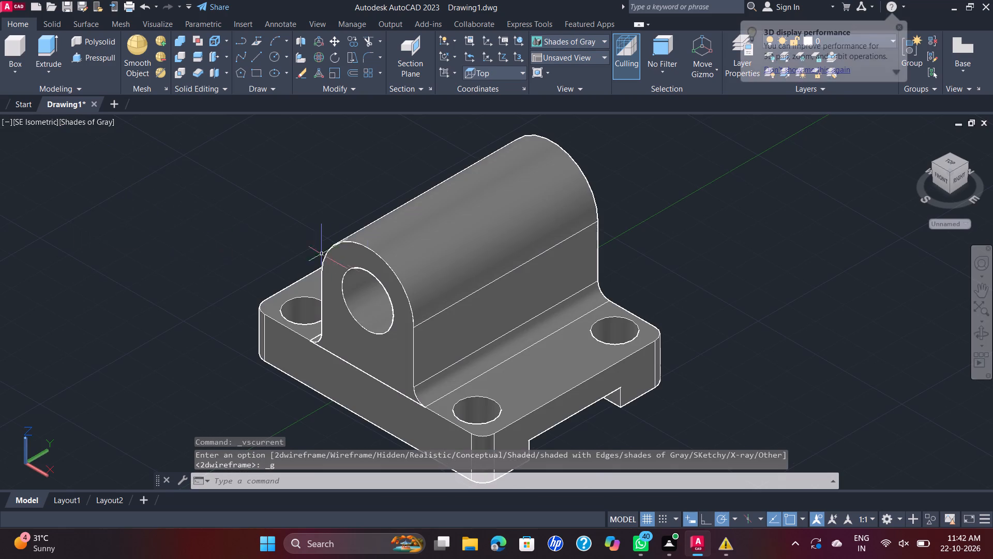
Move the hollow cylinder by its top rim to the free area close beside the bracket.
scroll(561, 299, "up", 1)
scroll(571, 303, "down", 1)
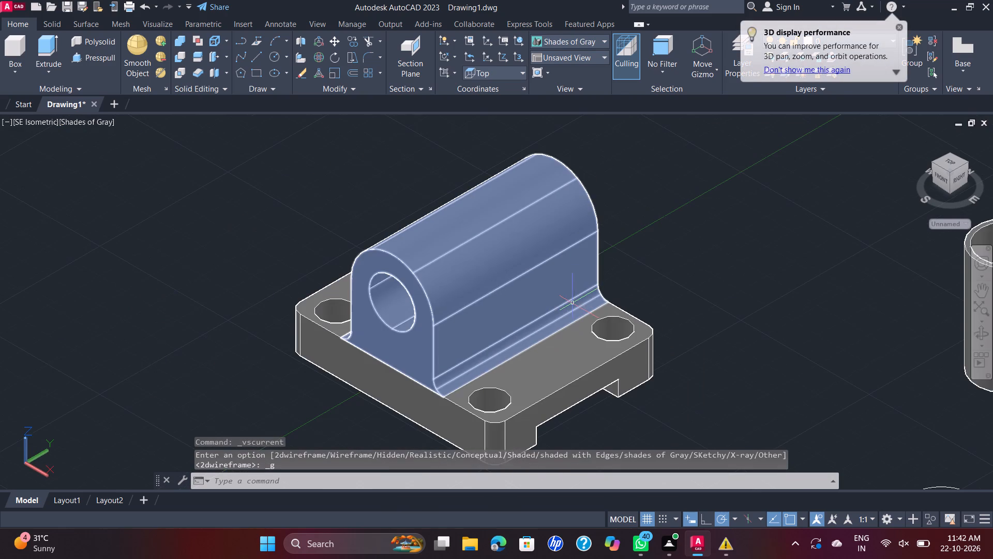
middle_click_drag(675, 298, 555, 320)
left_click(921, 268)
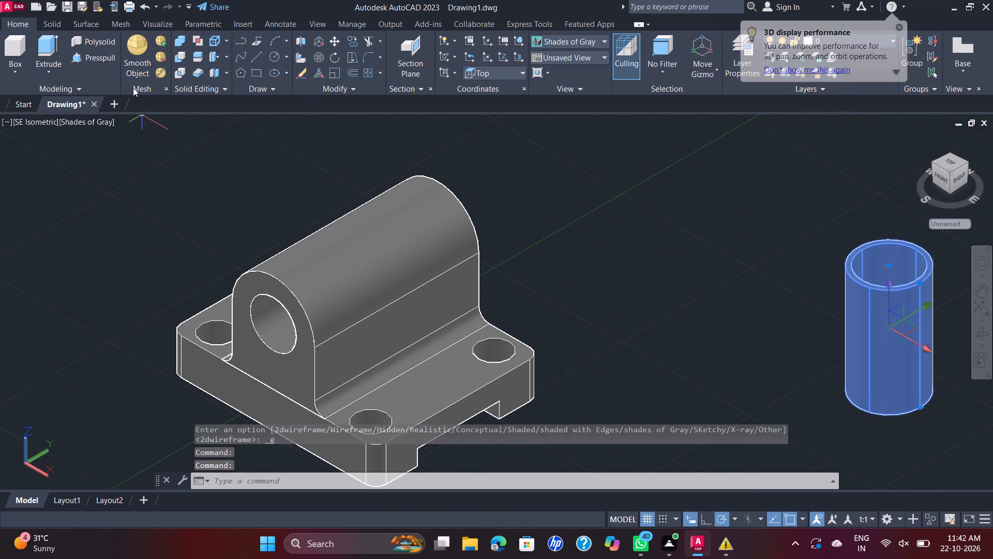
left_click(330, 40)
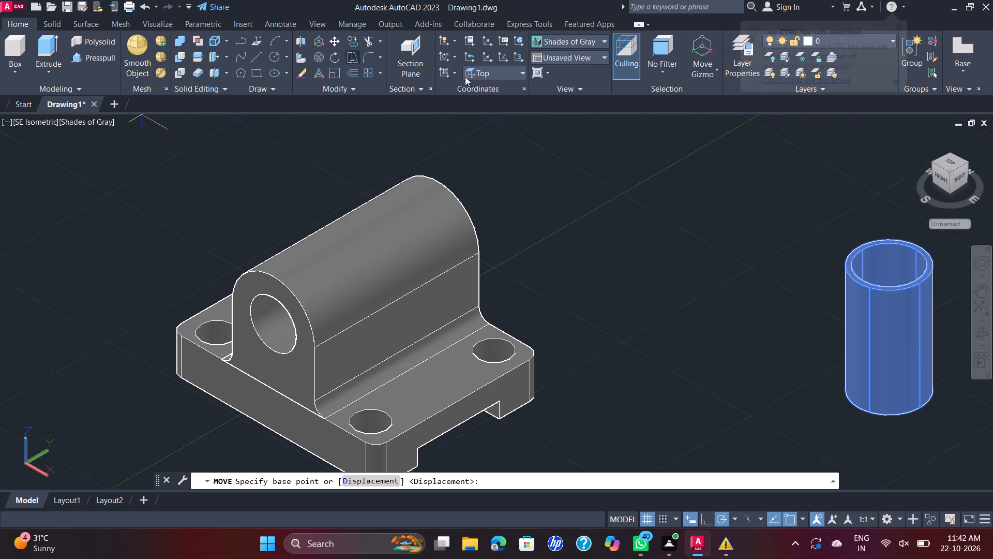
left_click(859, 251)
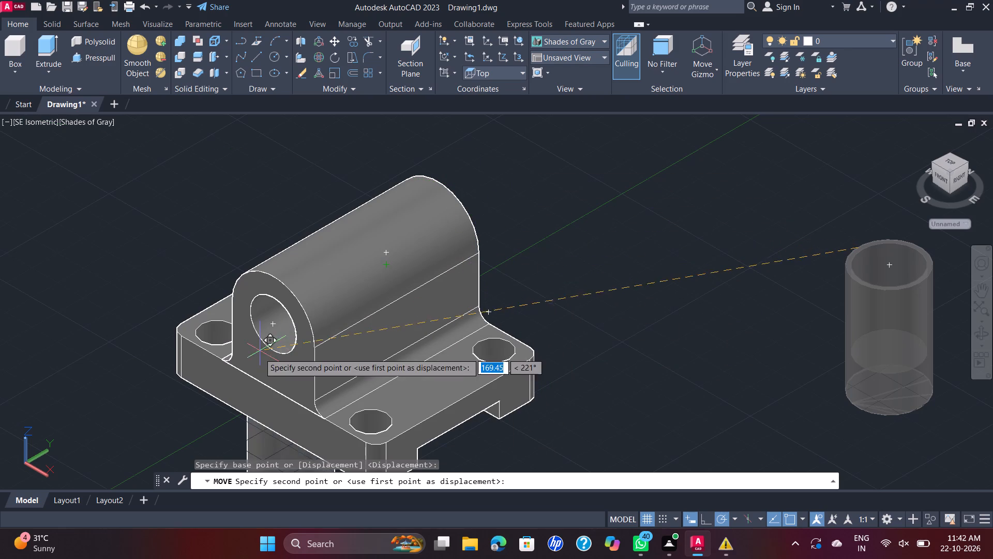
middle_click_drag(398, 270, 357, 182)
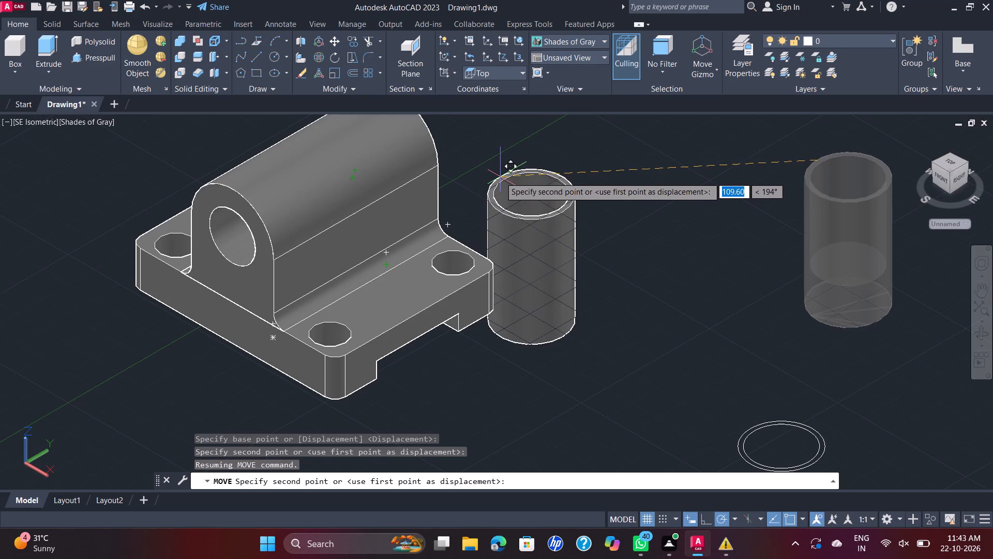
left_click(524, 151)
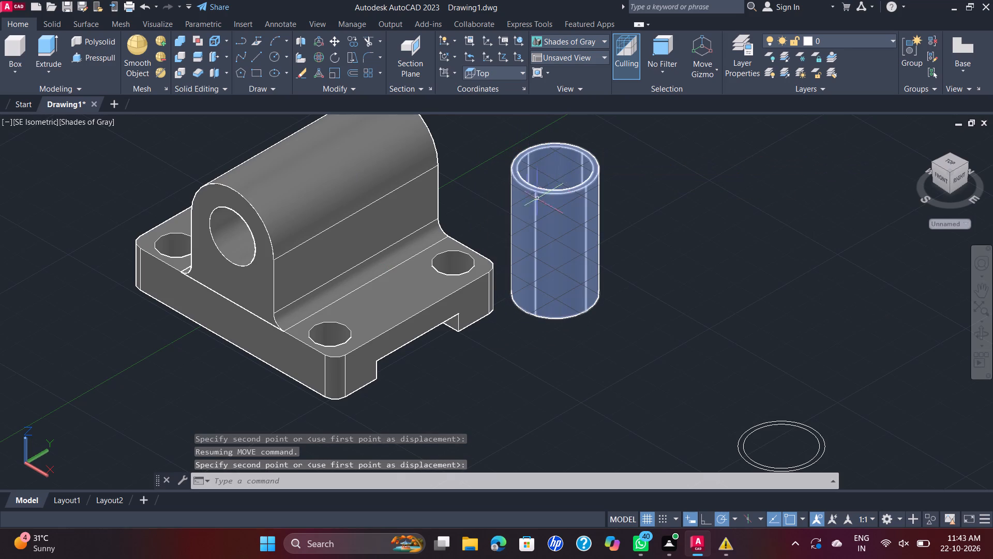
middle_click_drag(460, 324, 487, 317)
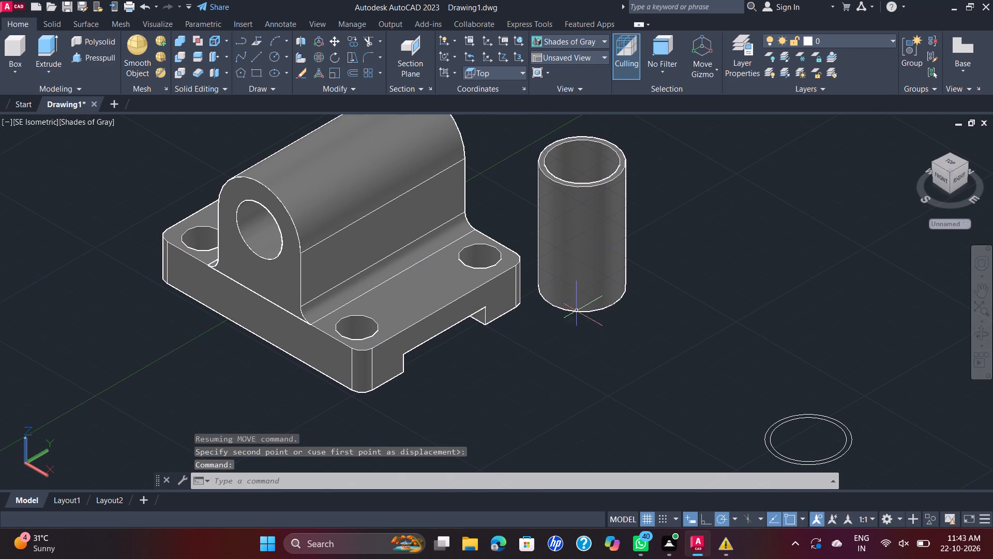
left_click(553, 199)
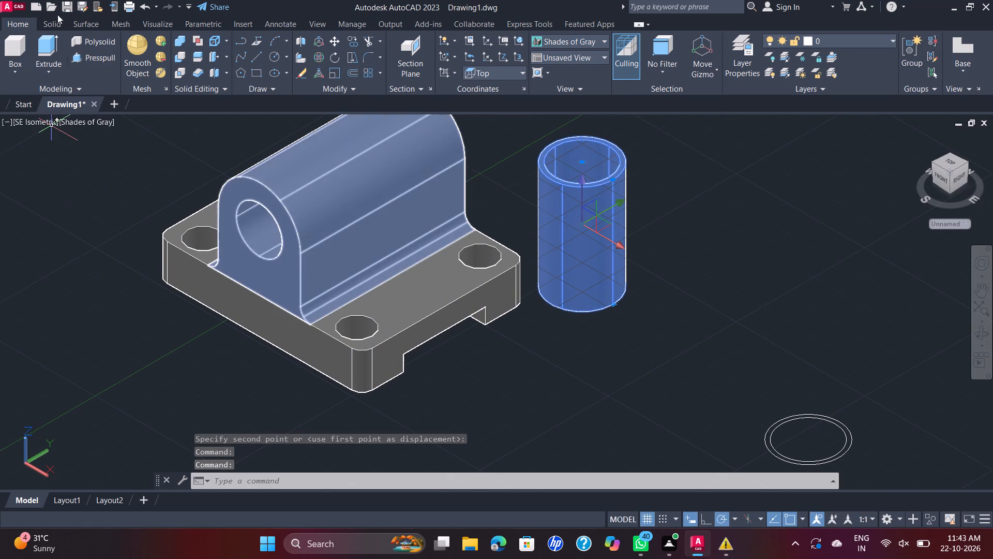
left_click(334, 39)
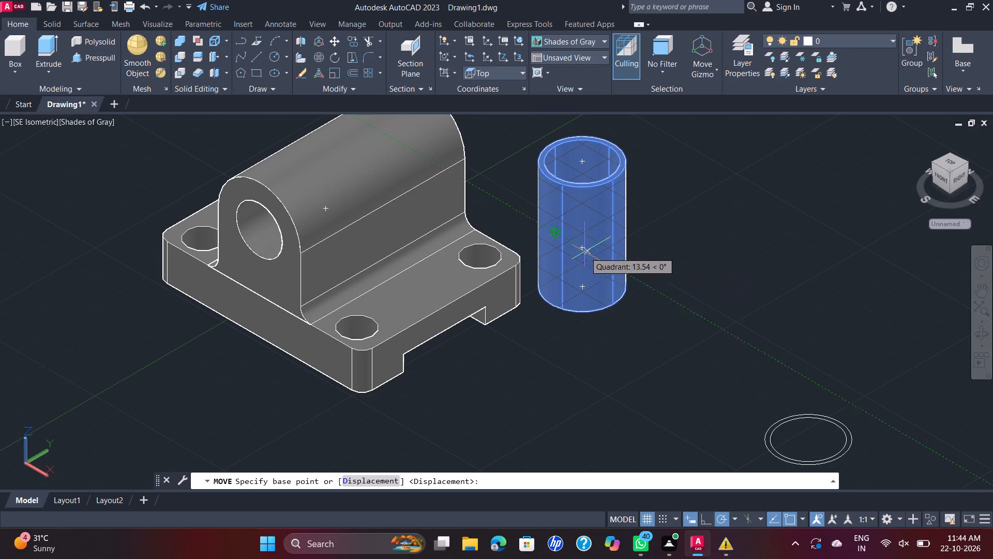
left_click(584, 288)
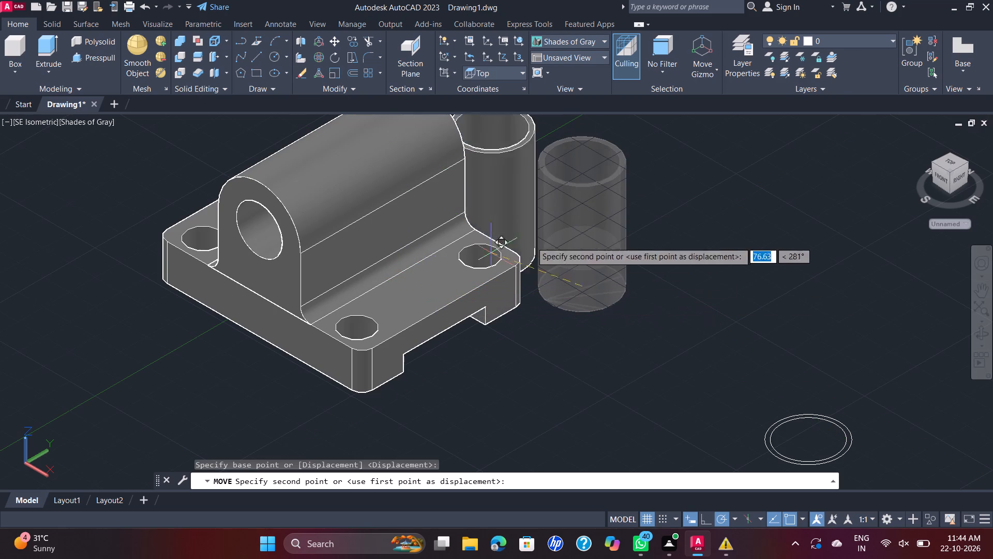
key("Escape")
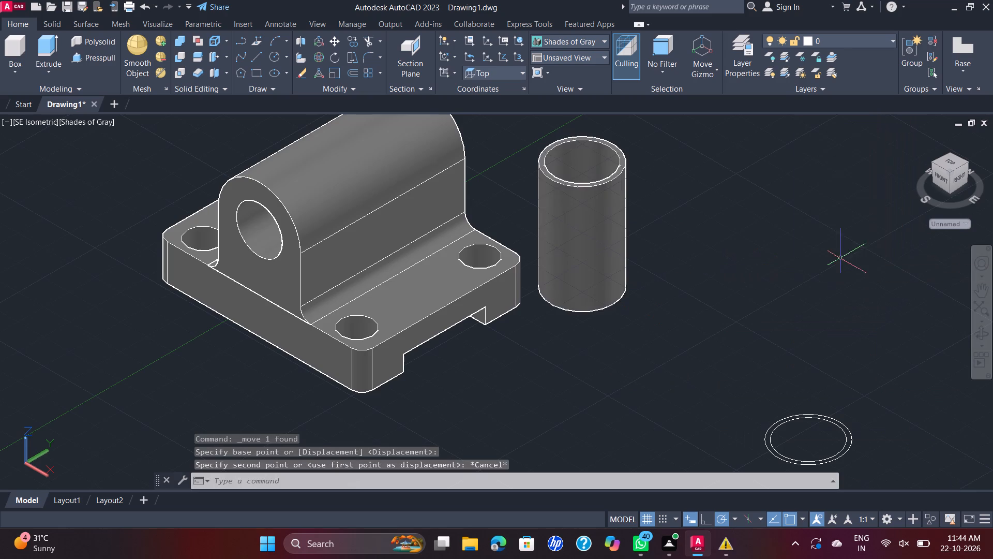
Draw a 20-unit line across the base's top face, from the middle of the boss fillet's lower edge to the base's outer edge.
left_click(254, 58)
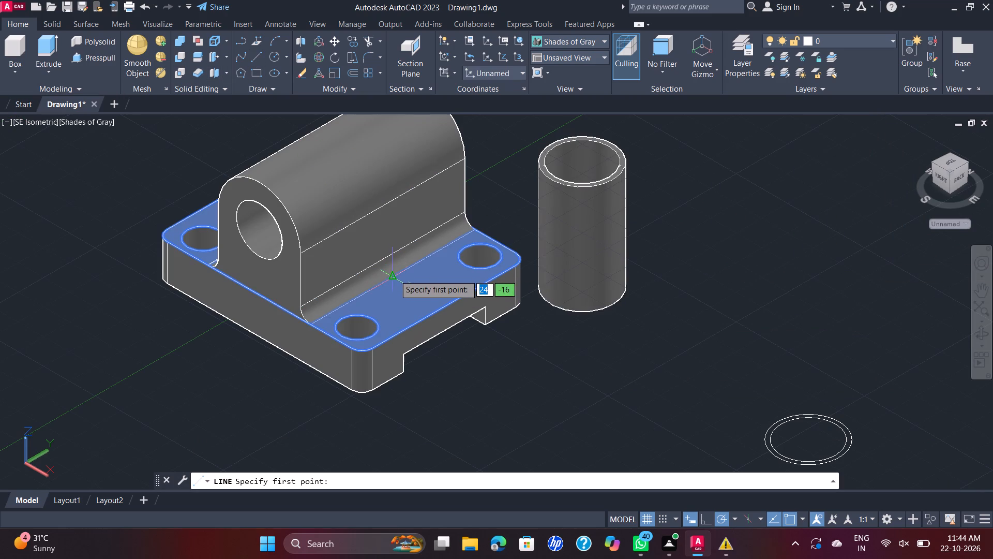
left_click(395, 274)
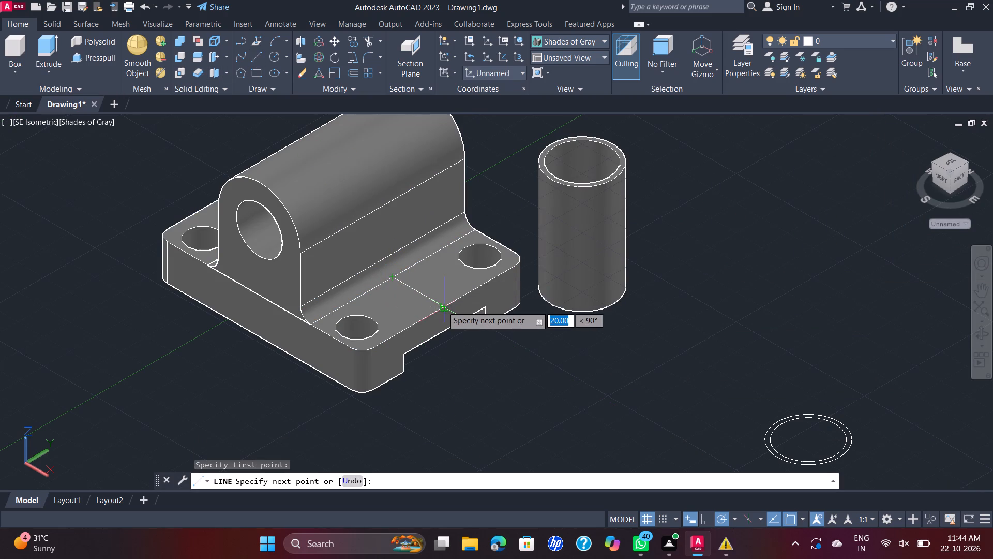
left_click(443, 306)
key("Escape")
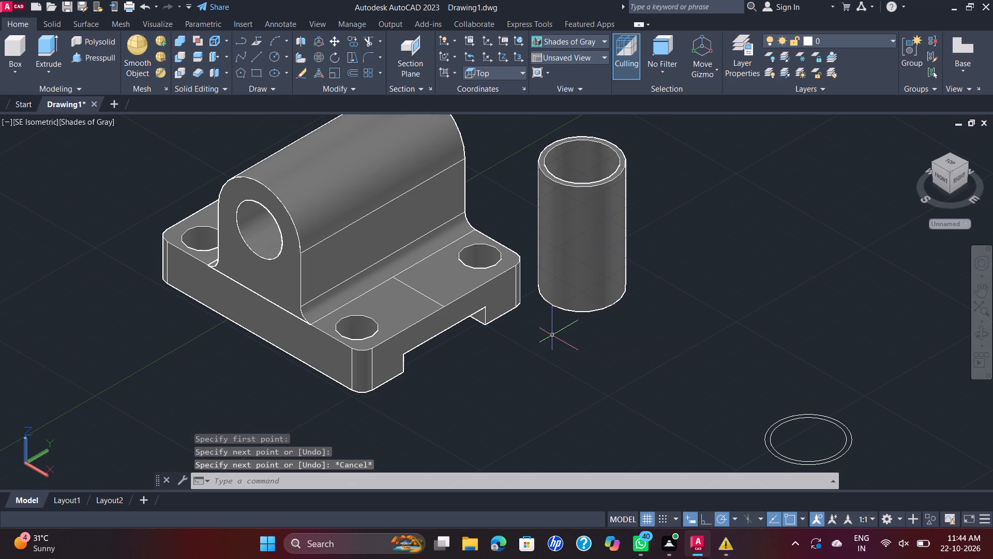
Move the hollow cylinder from its bottom centre to the inner end of the new line at the foot of the boss fillet.
left_click(584, 298)
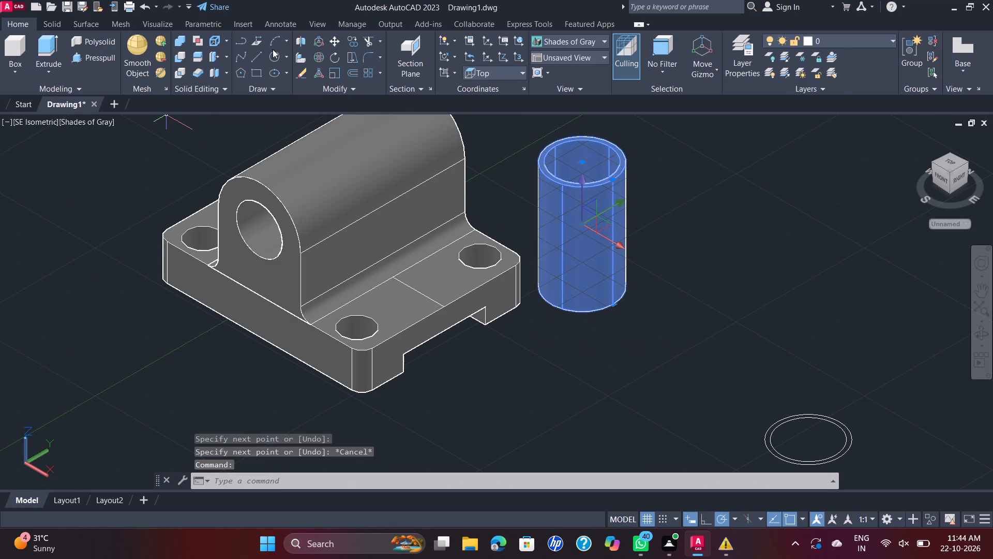
left_click(335, 42)
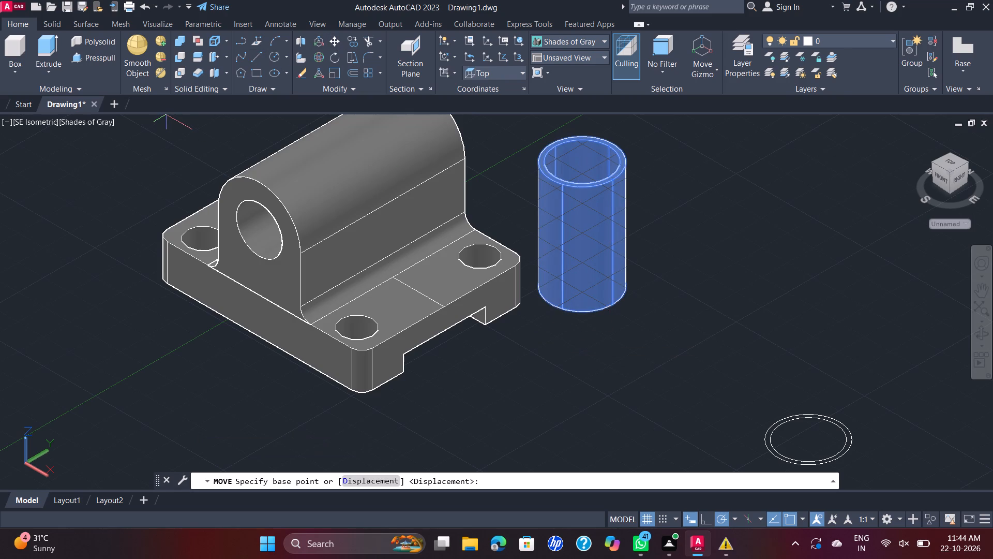
left_click(583, 286)
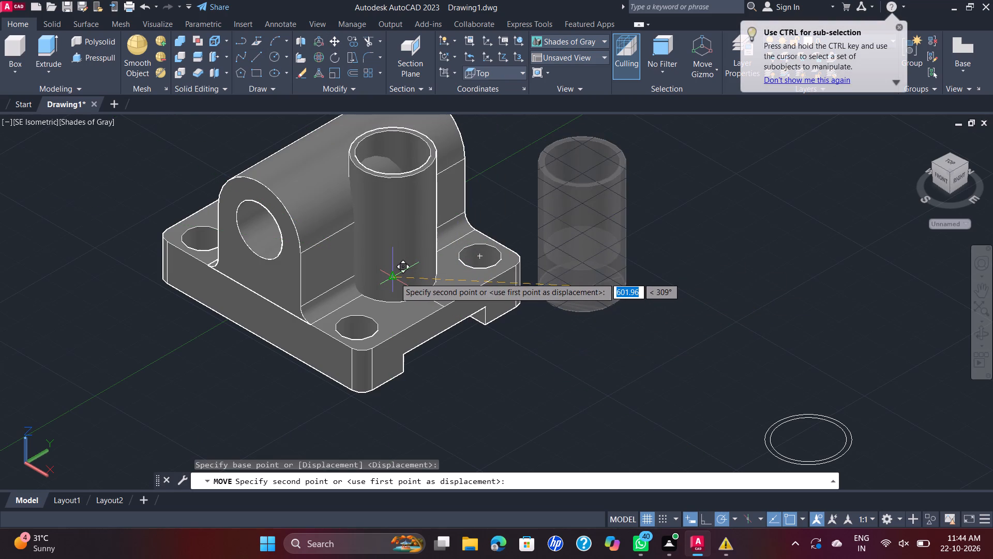
left_click(395, 277)
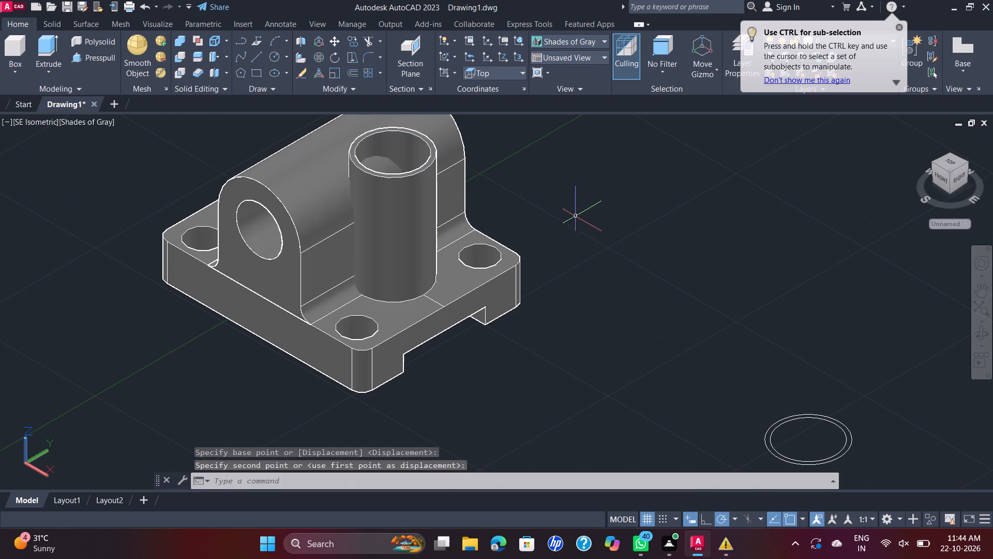
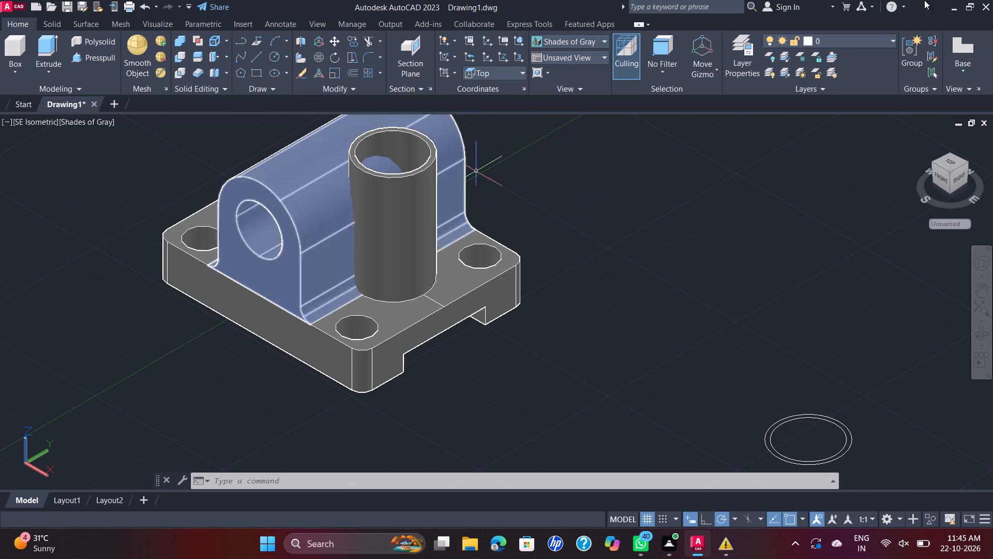
Inspect the hollow cylinder's placement against the boss and base from a higher, more top-down viewing angle.
scroll(718, 176, "down", 1)
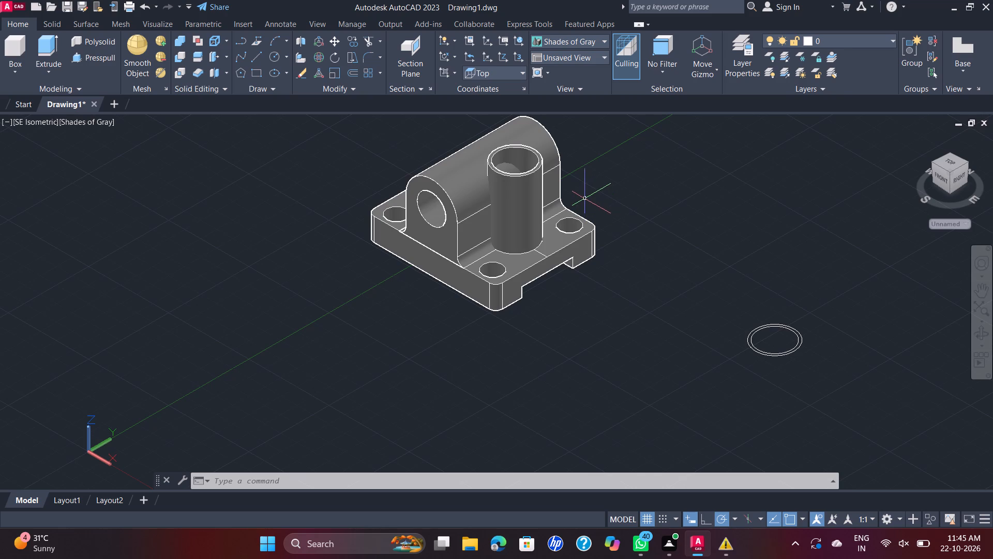
middle_click_drag(588, 199, 586, 262, "shift")
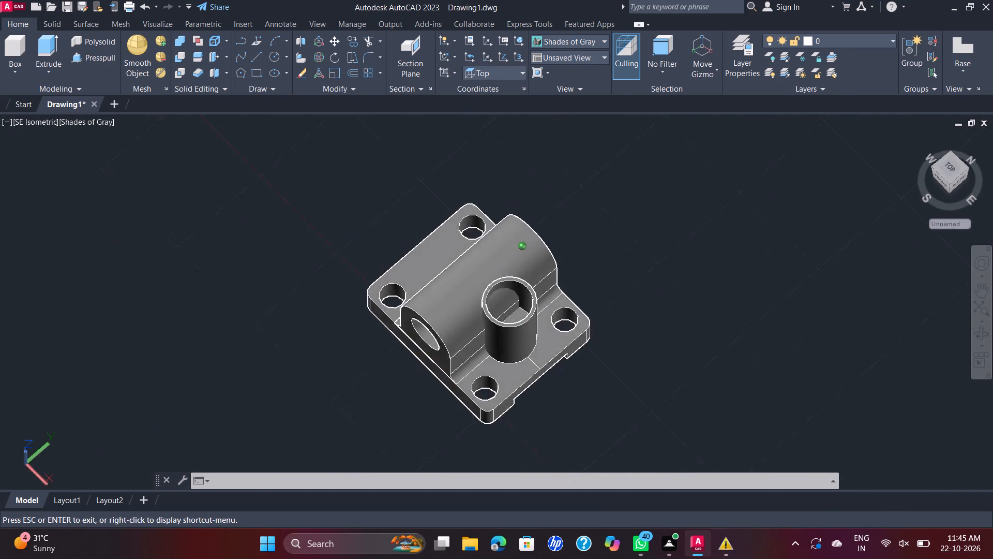
middle_click_drag(586, 262, 603, 258, "shift")
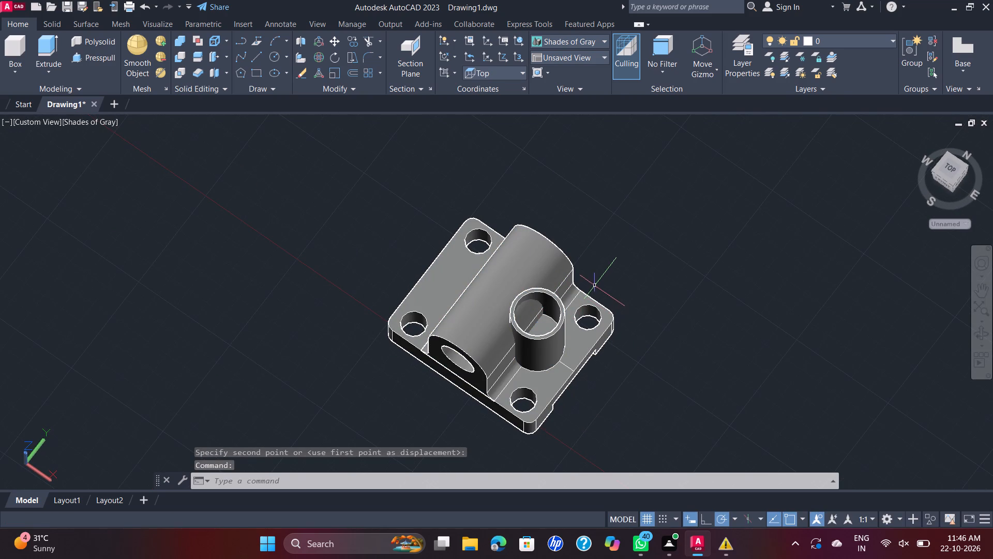
scroll(538, 313, "up", 3)
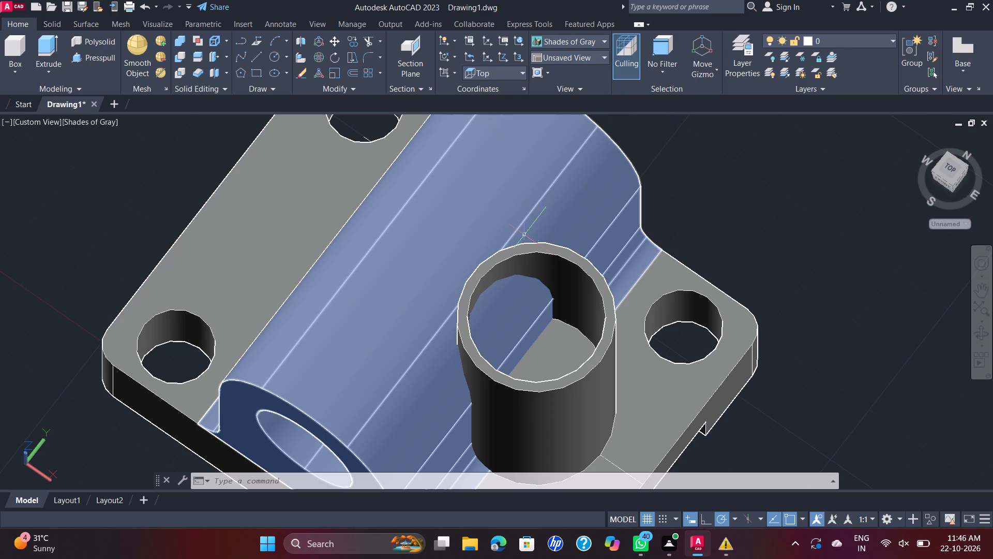
scroll(542, 257, "down", 1)
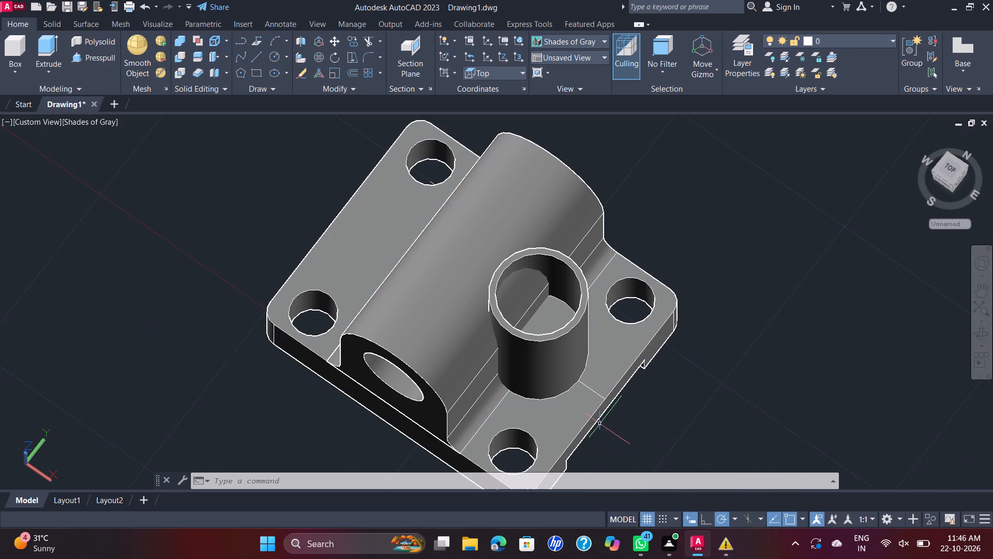
scroll(616, 298, "down", 1)
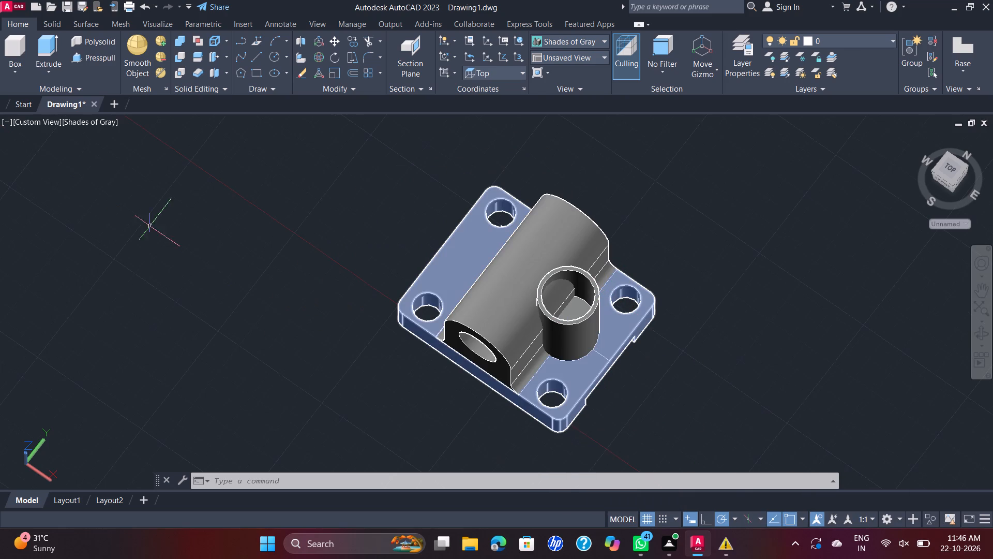
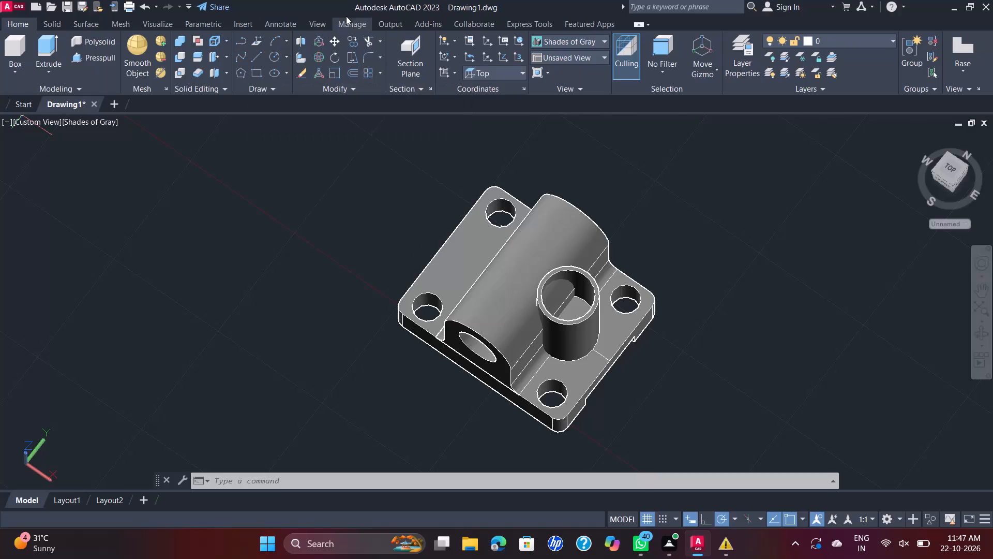
Set the model view to SE Isometric and frame the bracket closely.
left_click(36, 126)
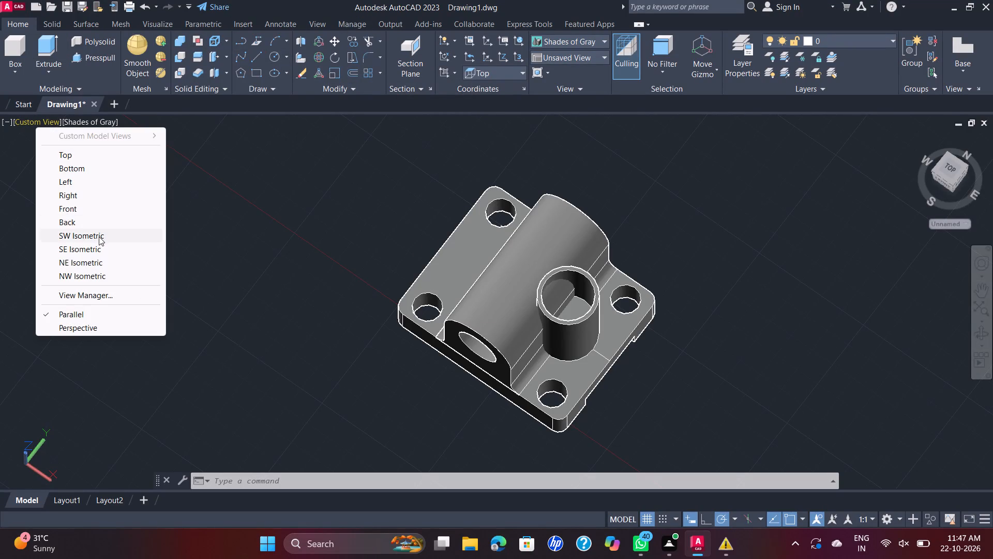
left_click(97, 248)
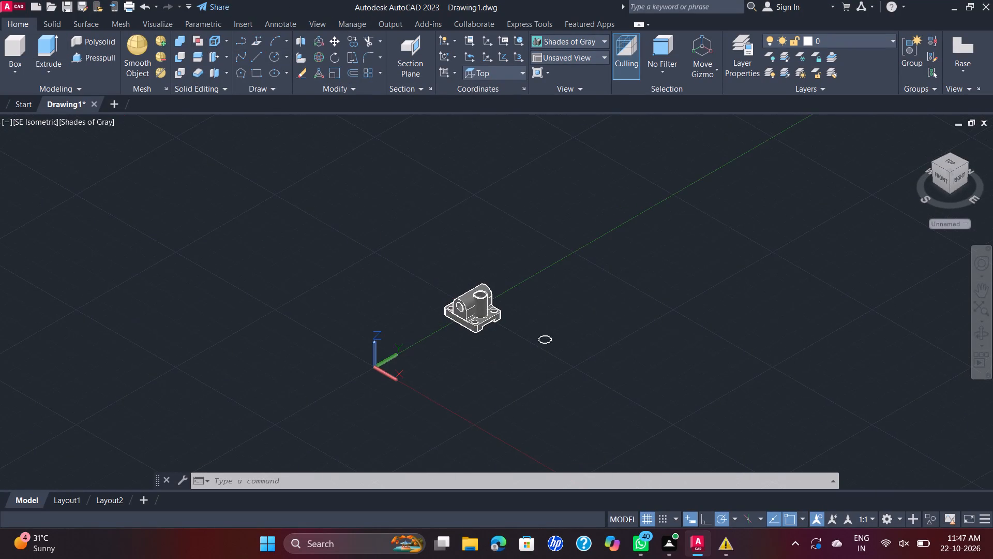
scroll(490, 308, "up", 6)
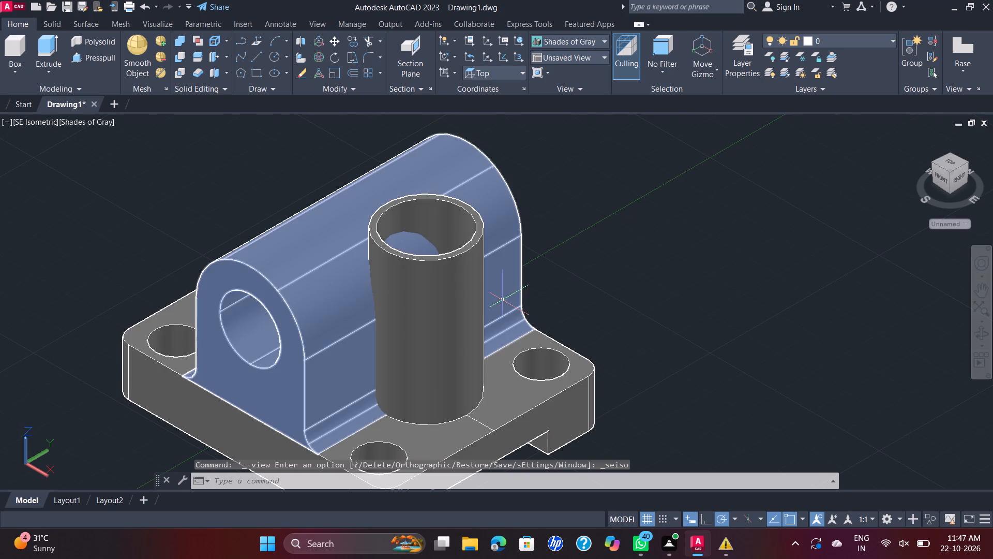
scroll(503, 299, "down", 1)
middle_click_drag(501, 303, 515, 282)
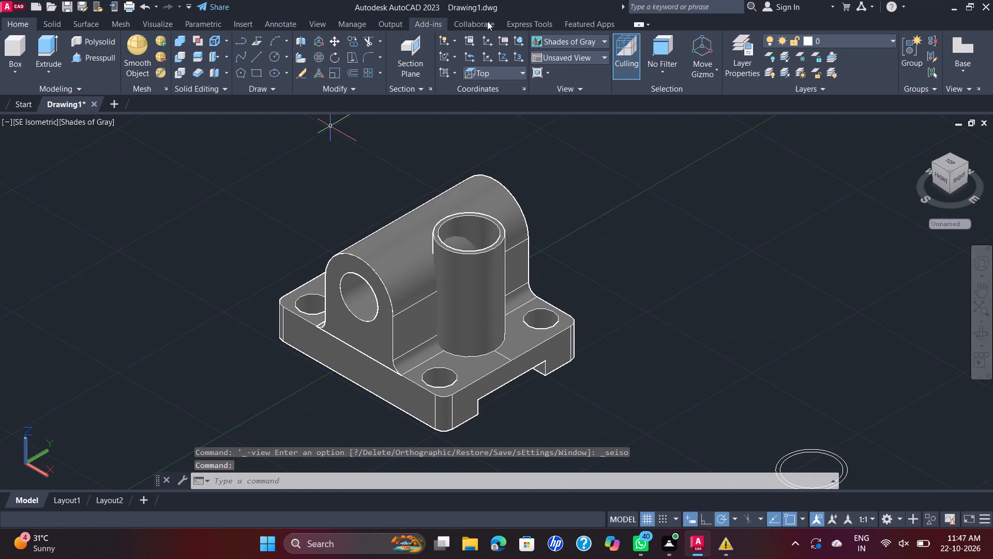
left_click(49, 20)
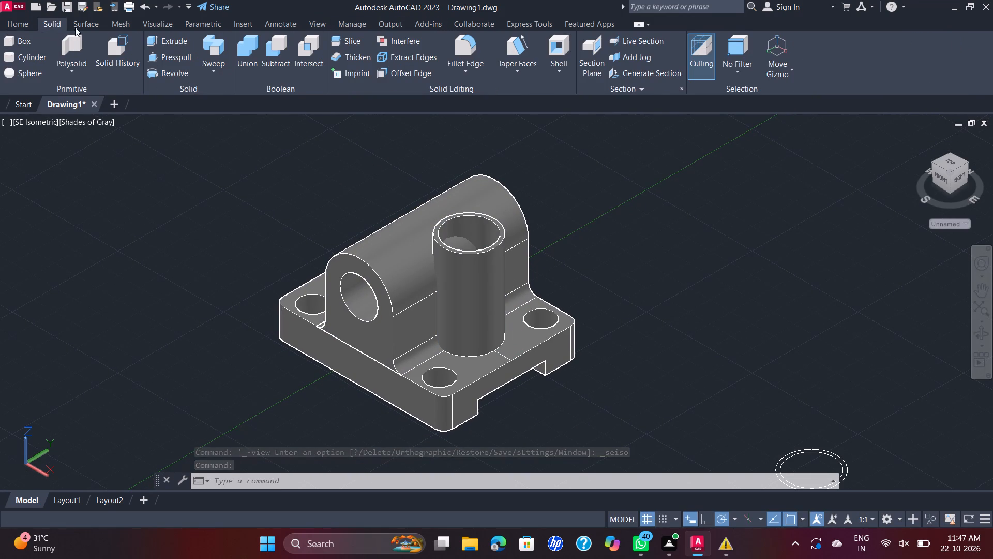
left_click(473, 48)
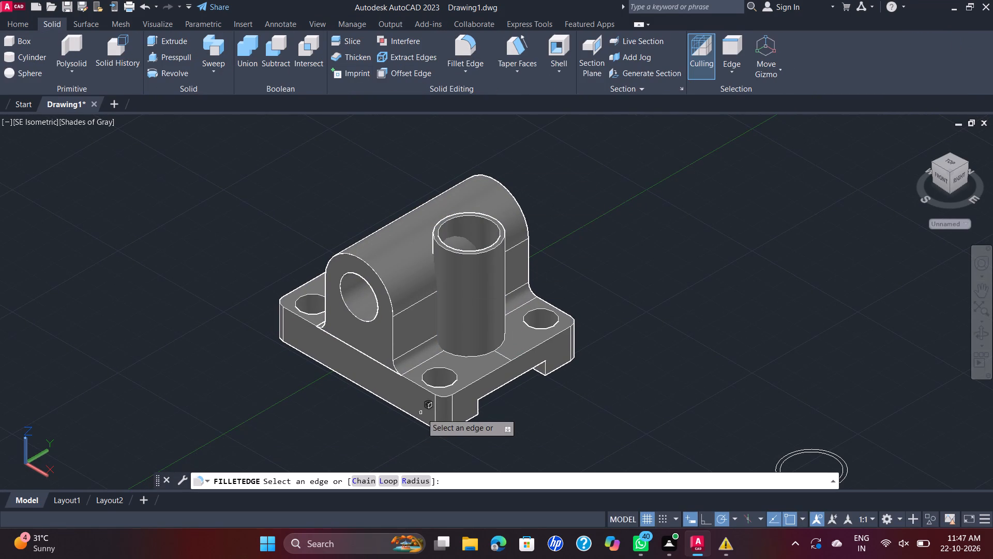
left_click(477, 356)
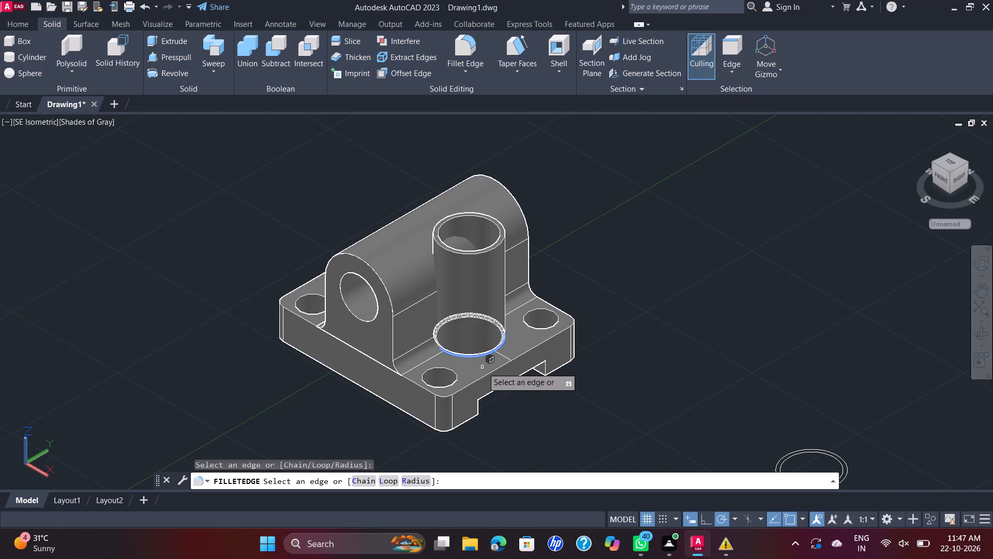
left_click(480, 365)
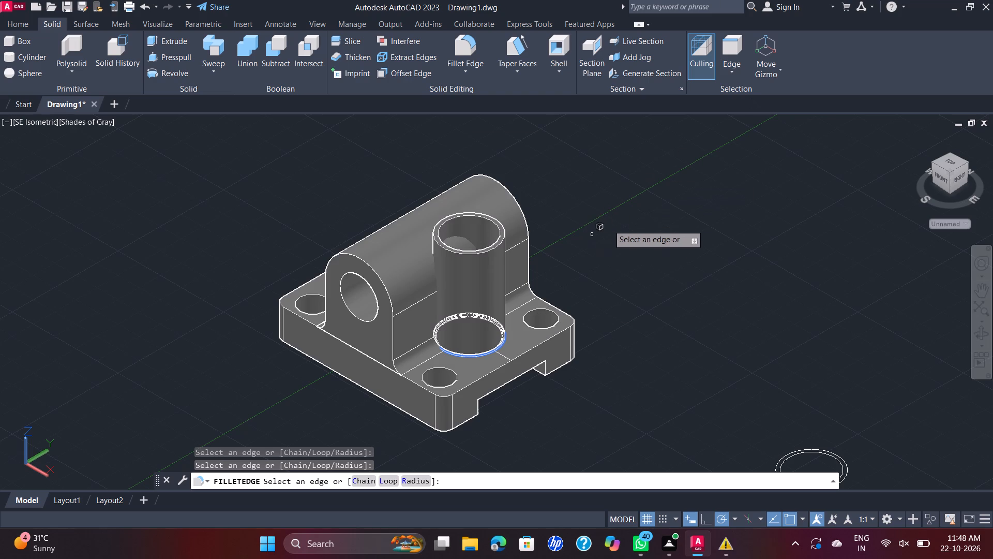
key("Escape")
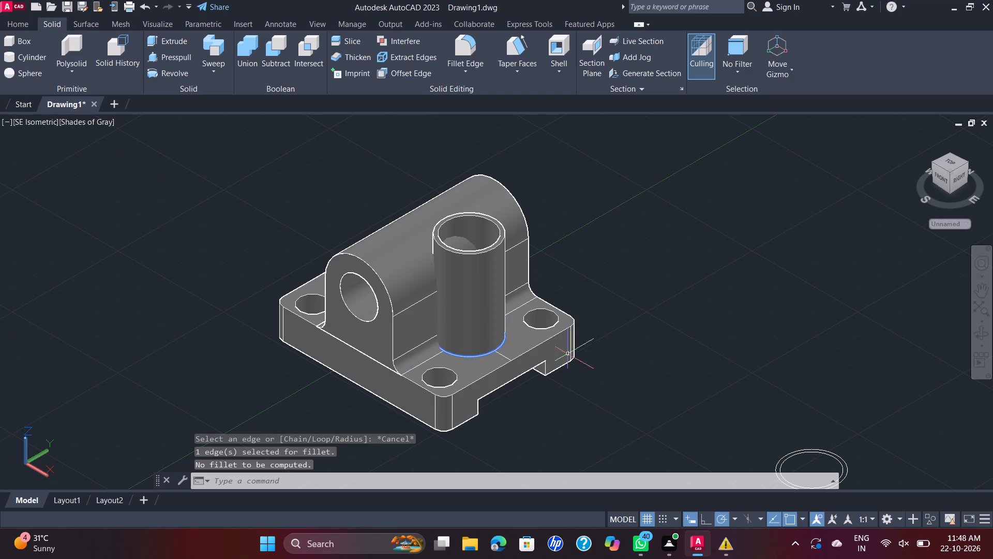
Union the hollow cylinder with the bored boss and base plate into a single solid.
middle_click_drag(609, 208, 660, 201)
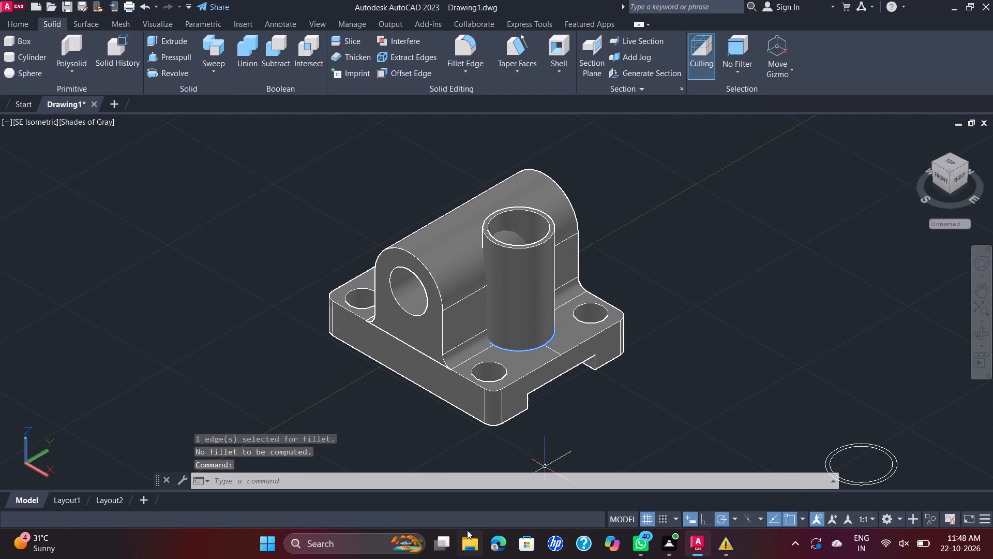
left_click_drag(732, 126, 725, 128)
left_click(335, 404)
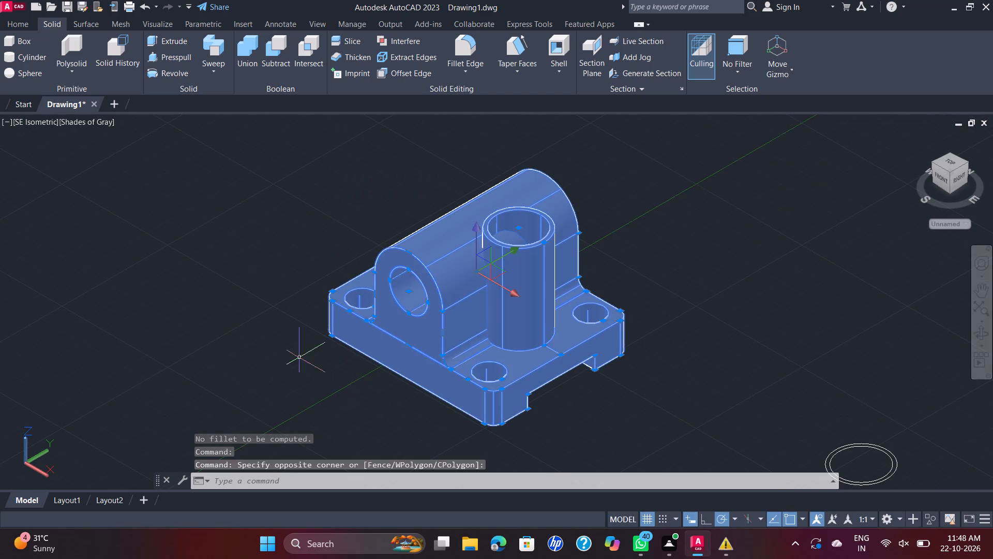
left_click(19, 27)
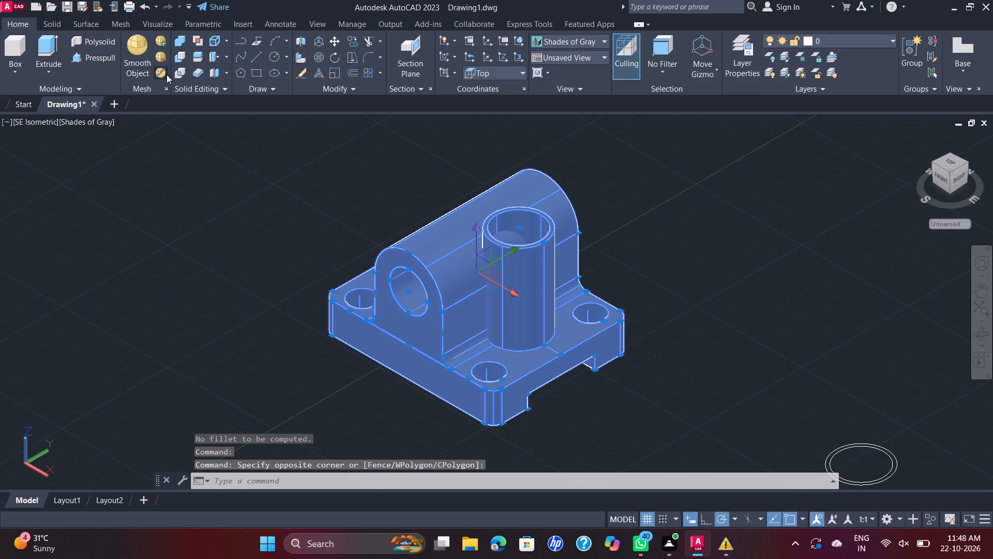
left_click(181, 40)
left_click(717, 175)
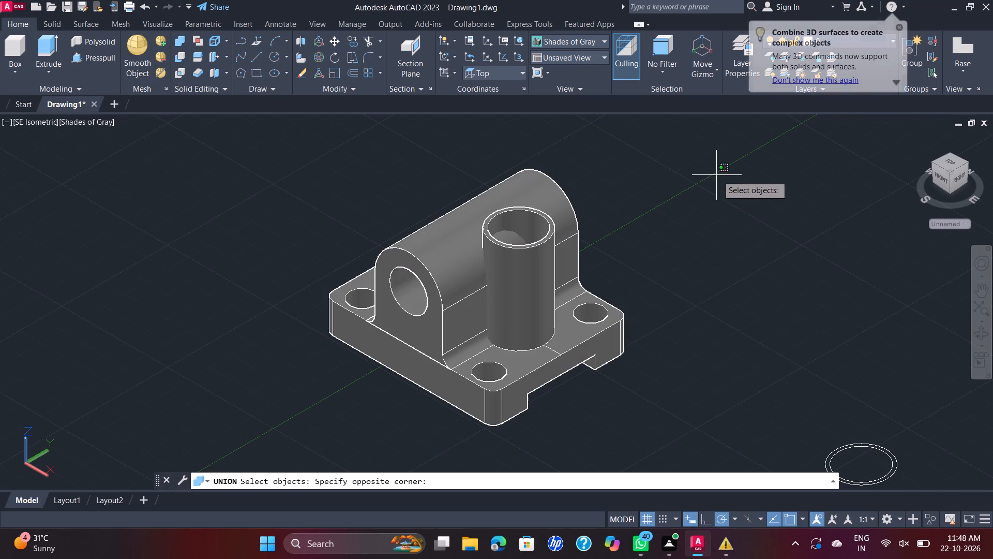
left_click(325, 403)
right_click(327, 393)
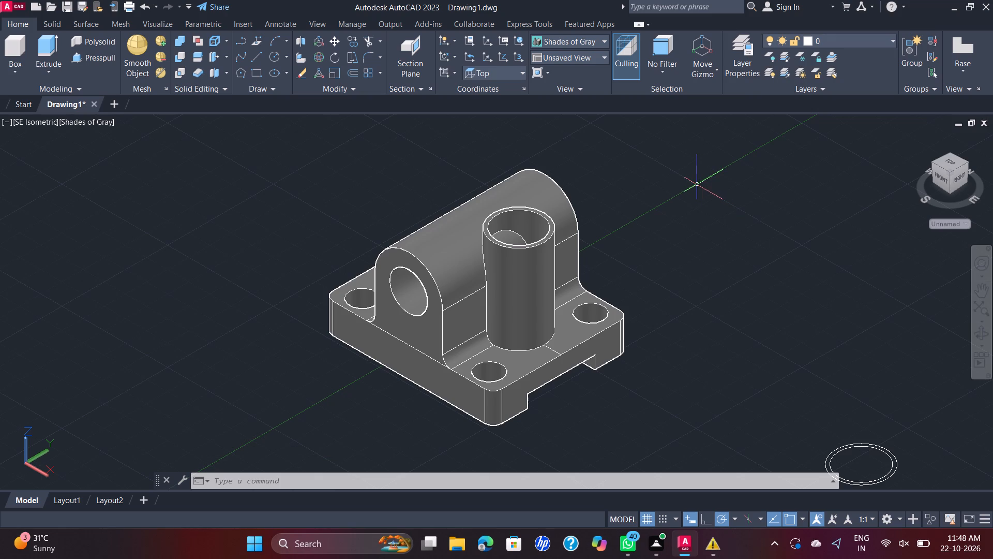
Move the united bracket solid clear of the leftover construction profile and reference lines.
scroll(706, 138, "down", 1)
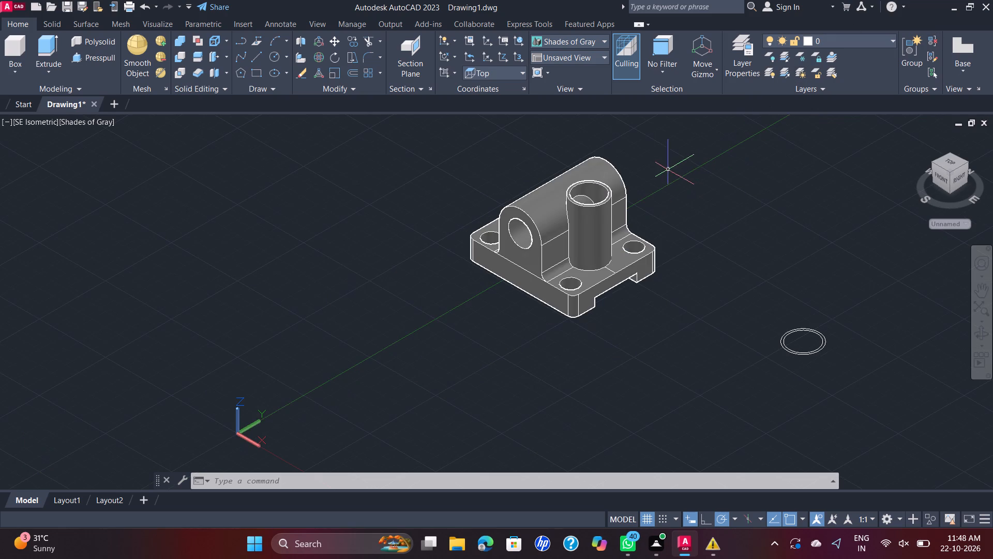
middle_click_drag(667, 170, 630, 275)
scroll(635, 275, "up", 1)
middle_click_drag(631, 274, 659, 228)
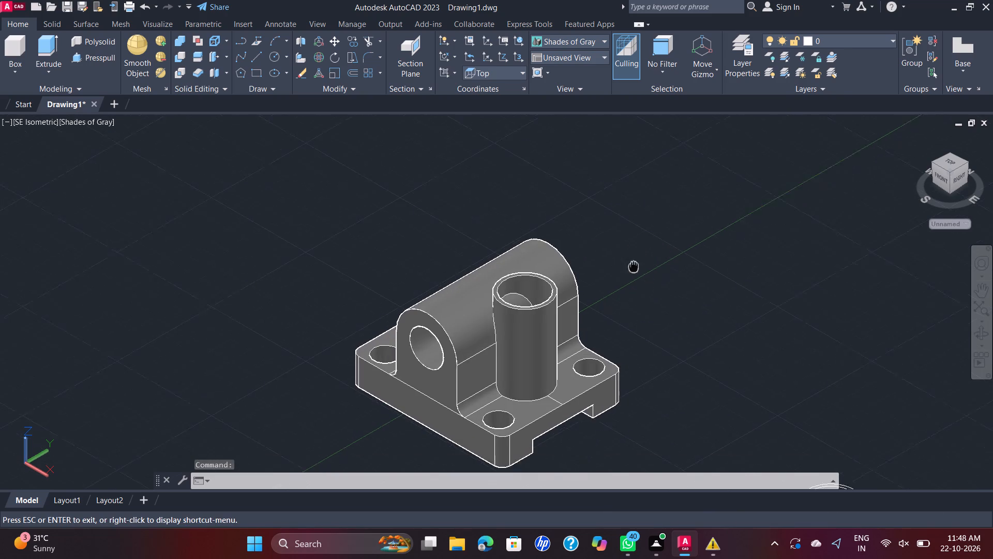
middle_click_drag(659, 228, 697, 175)
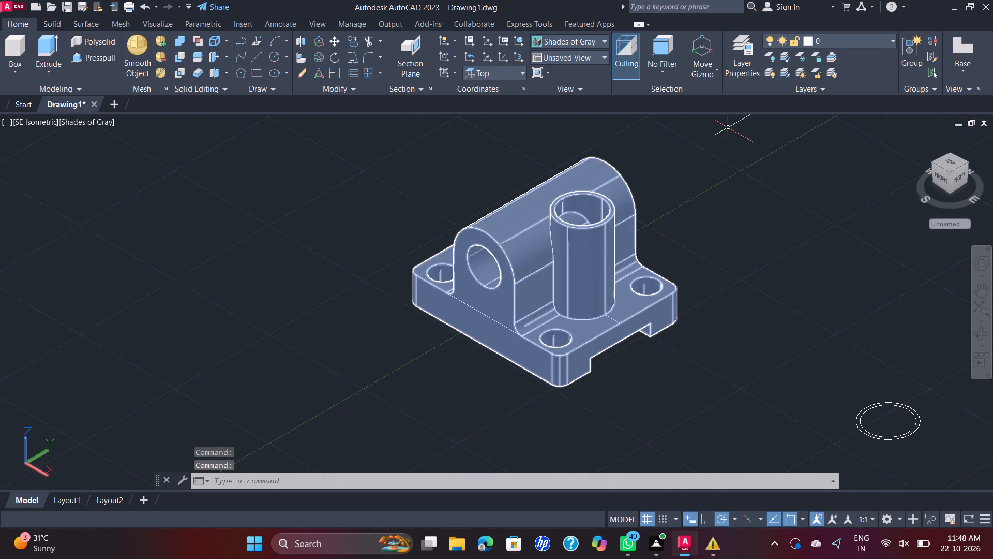
left_click(584, 231)
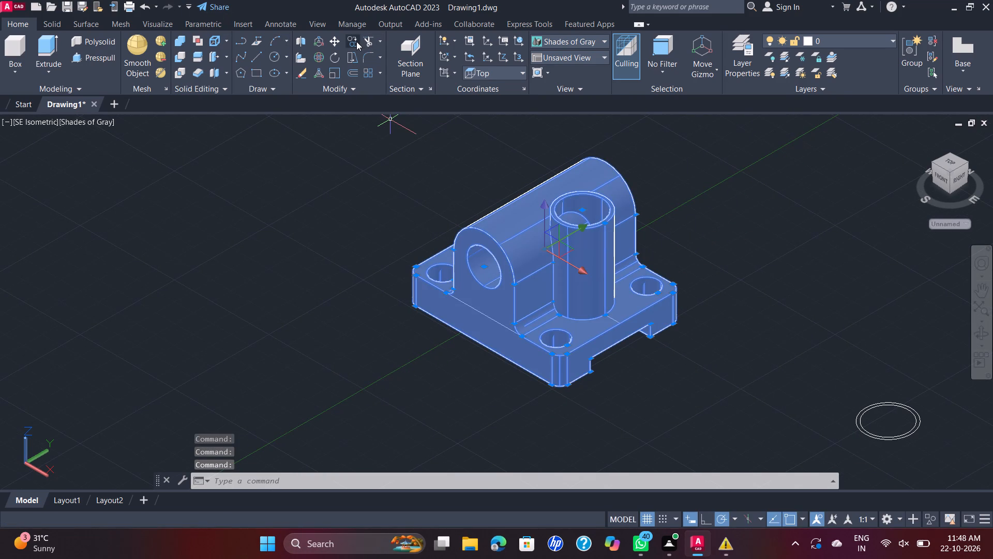
left_click(338, 41)
left_click(555, 243)
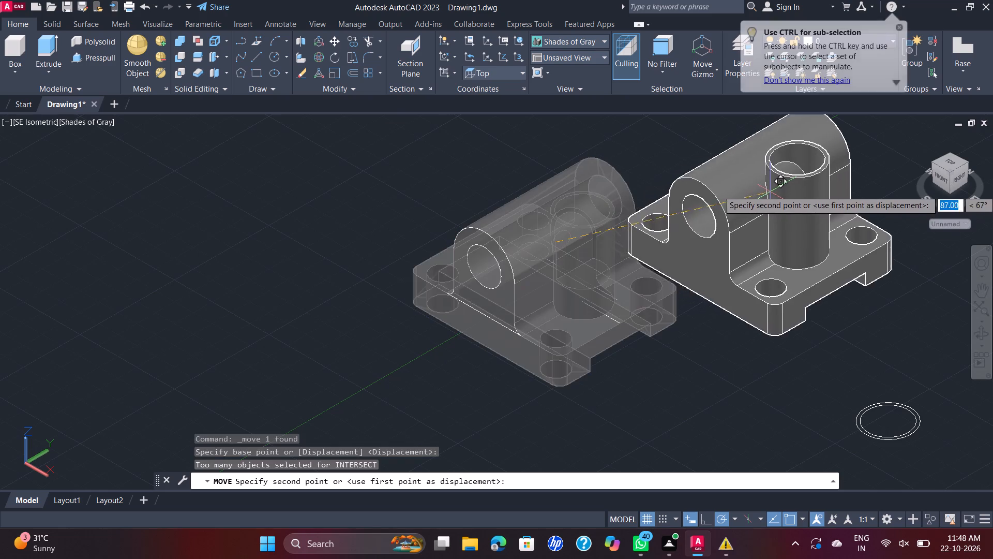
left_click(826, 181)
Delete the leftover boss profile, its bore circle and the reference lines at the bracket's former position.
left_click_drag(677, 293, 666, 296)
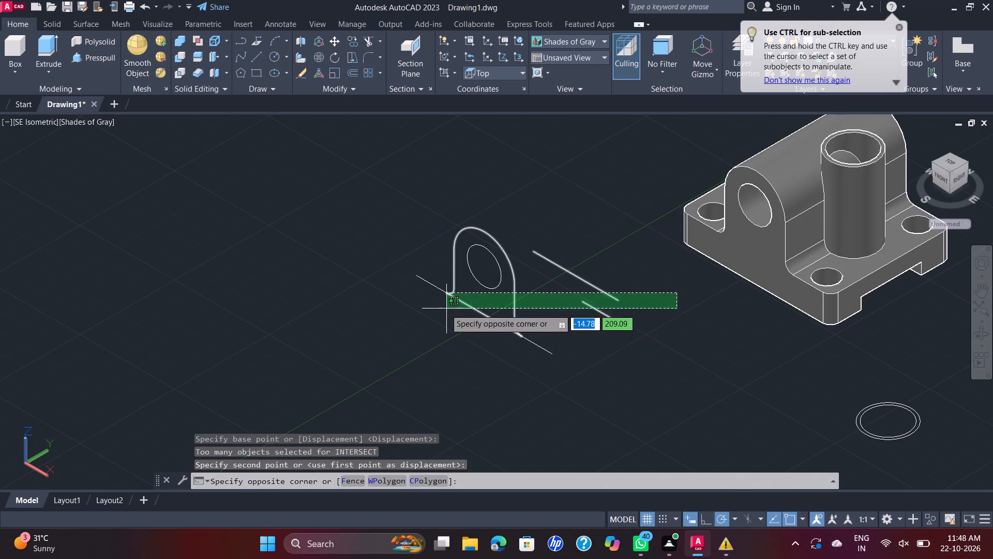
left_click(374, 327)
scroll(381, 330, "up", 2)
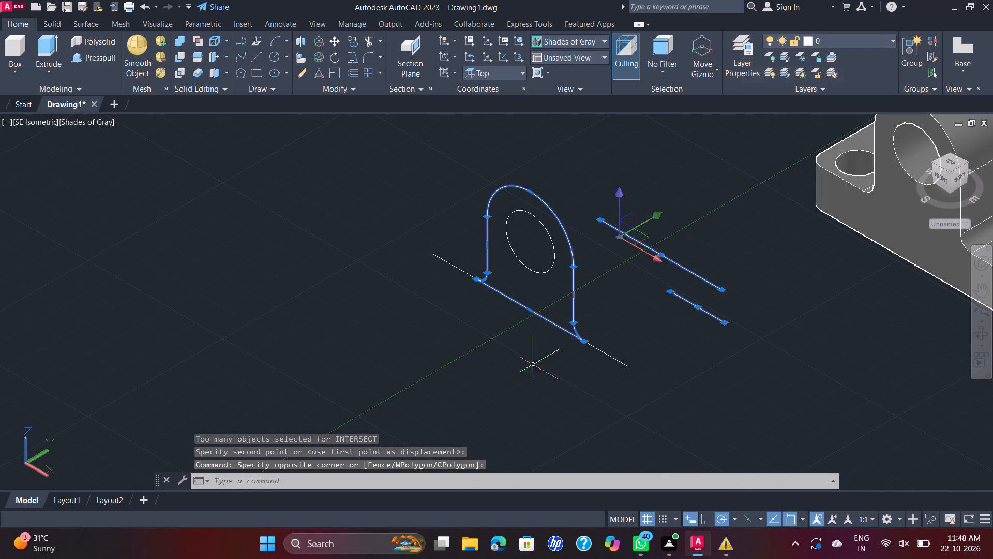
left_click_drag(758, 372, 737, 351)
left_click(377, 222)
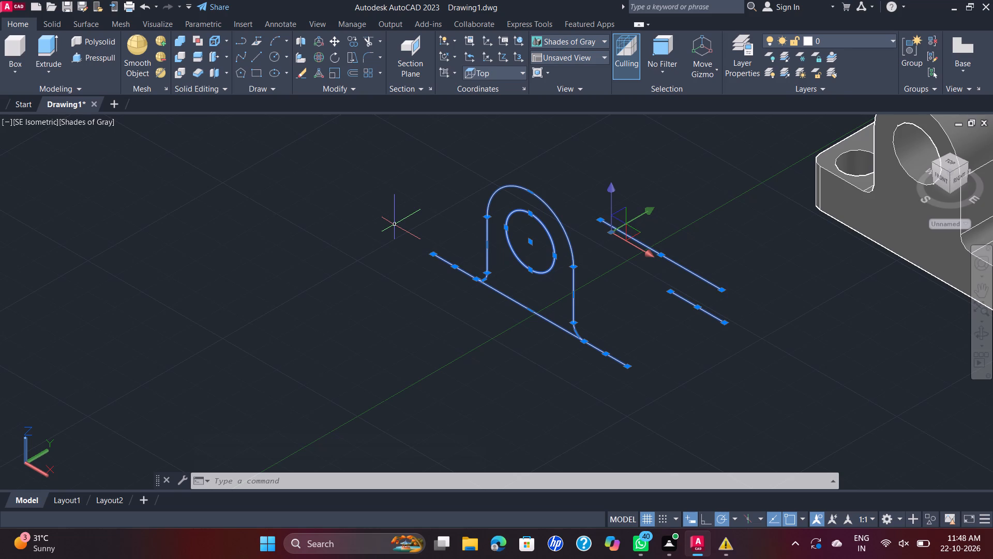
key("Delete")
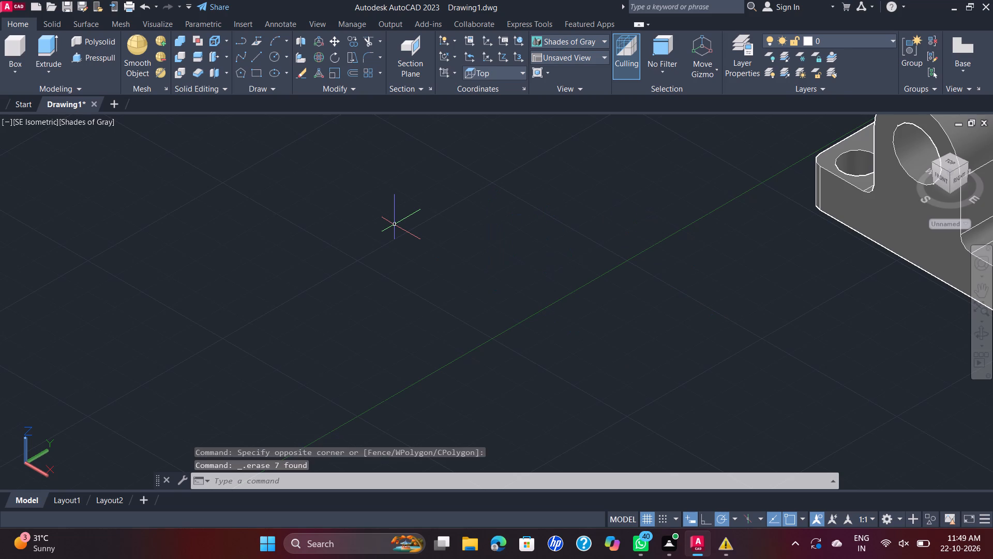
Delete the two leftover concentric circles lying beside the bracket.
scroll(922, 231, "down", 1)
middle_click_drag(875, 245, 600, 298)
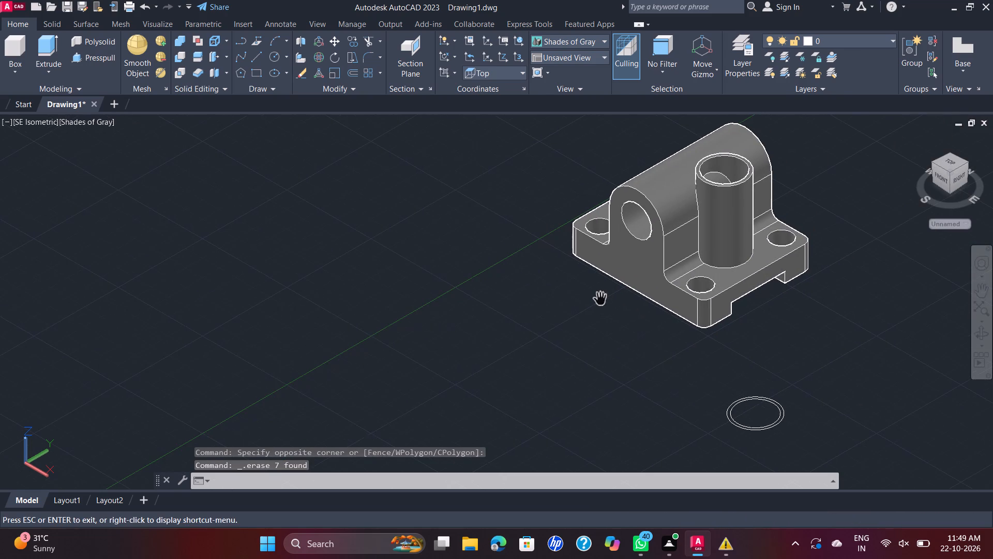
left_click_drag(852, 411, 850, 406)
left_click(695, 431)
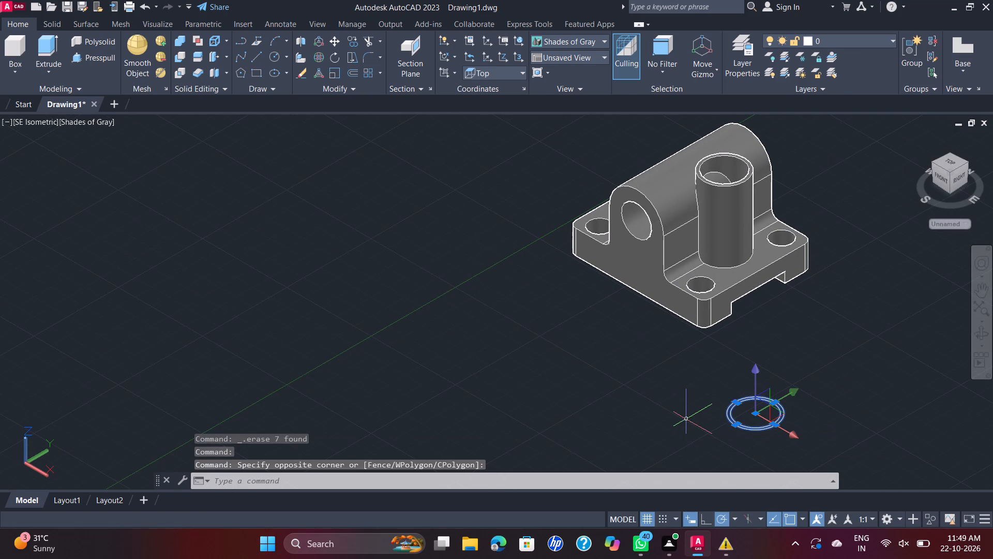
key("Delete")
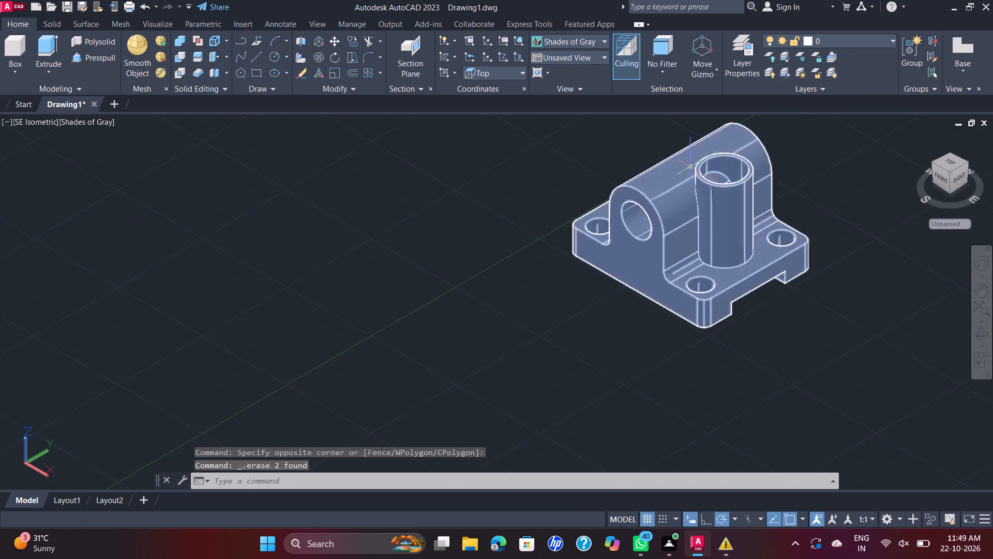
Examine the united bracket solid up close, including the junction of the hollow cylinder with the boss and base.
middle_click_drag(690, 167, 717, 273)
scroll(734, 291, "up", 3)
middle_click_drag(750, 318, 634, 215)
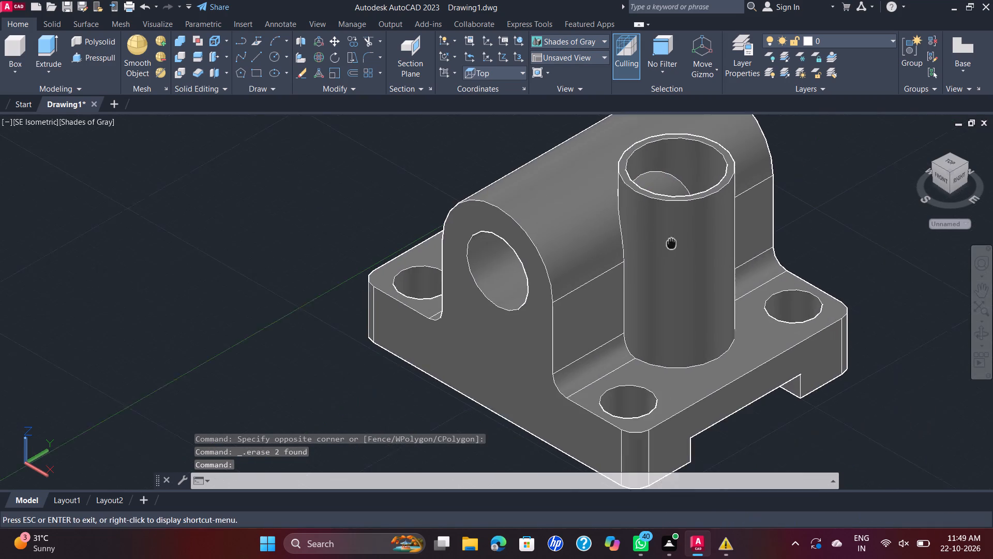
middle_click_drag(634, 215, 625, 209)
scroll(636, 215, "down", 1)
middle_click_drag(647, 225, 658, 251)
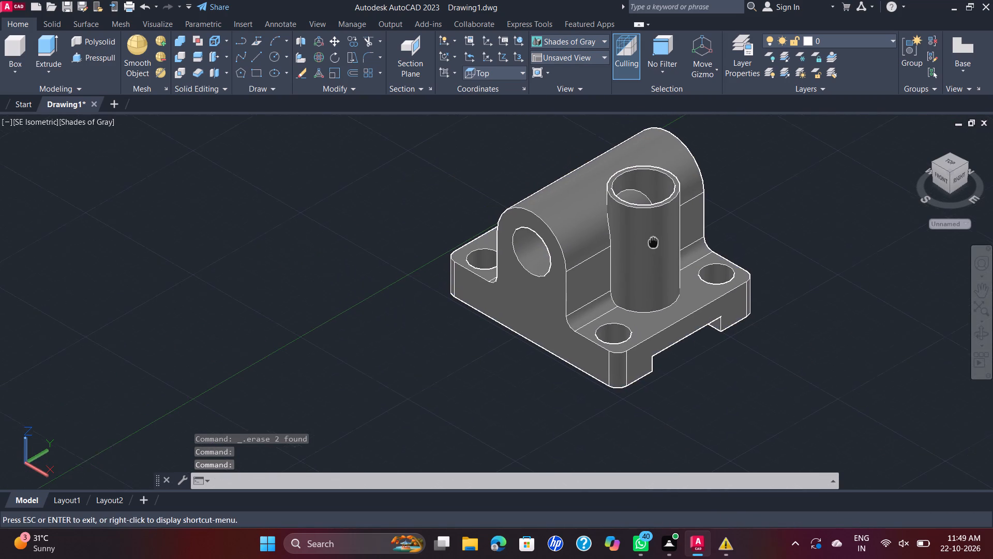
middle_click_drag(658, 251, 658, 252)
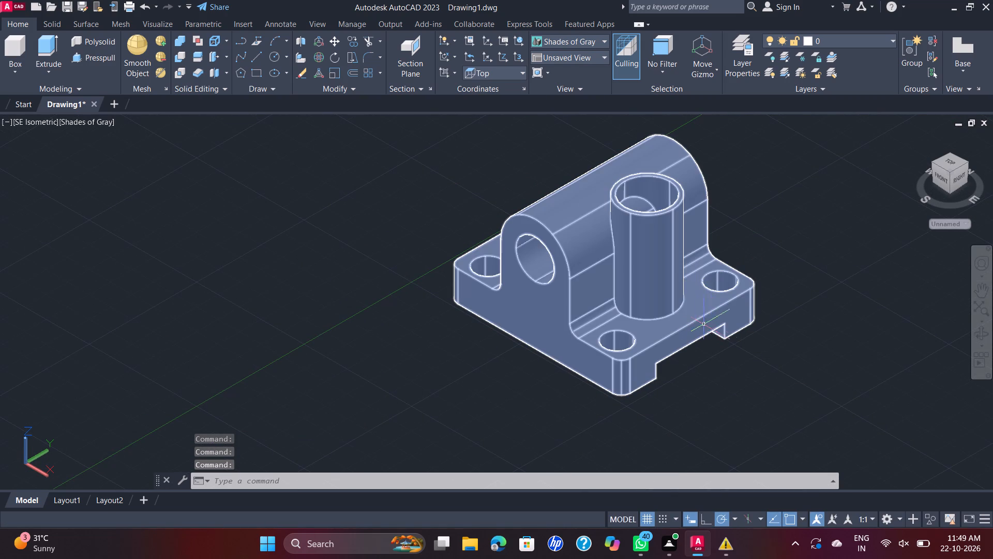
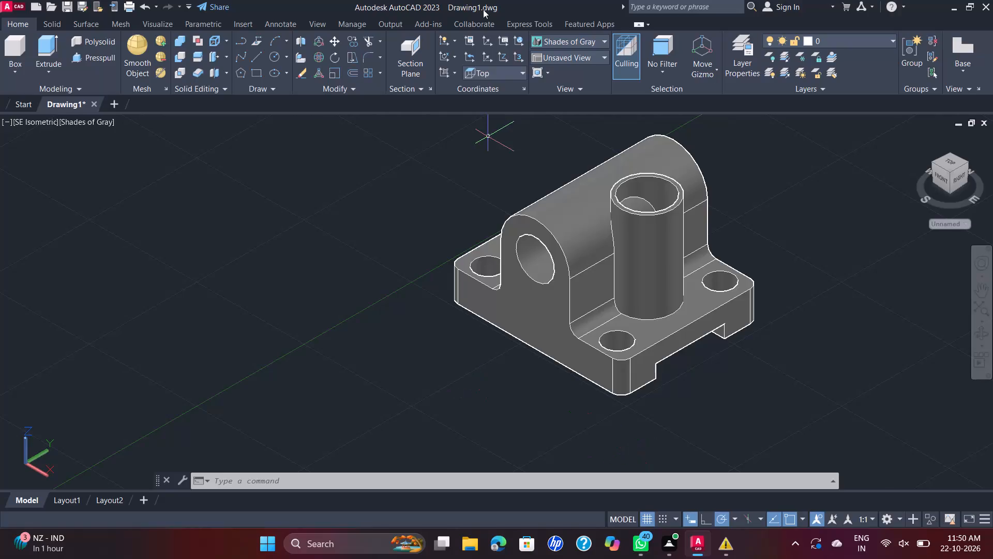
Examine the shaded bracket solid, covering its base plate with holes, horizontal bored barrel and vertical hollow cylinder.
middle_click_drag(633, 233, 633, 234)
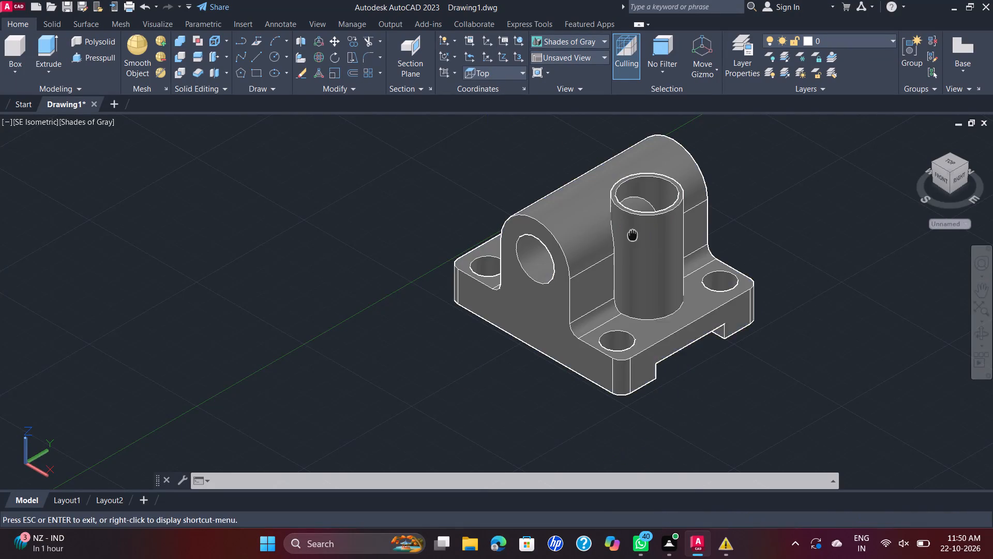
middle_click_drag(633, 234, 641, 256)
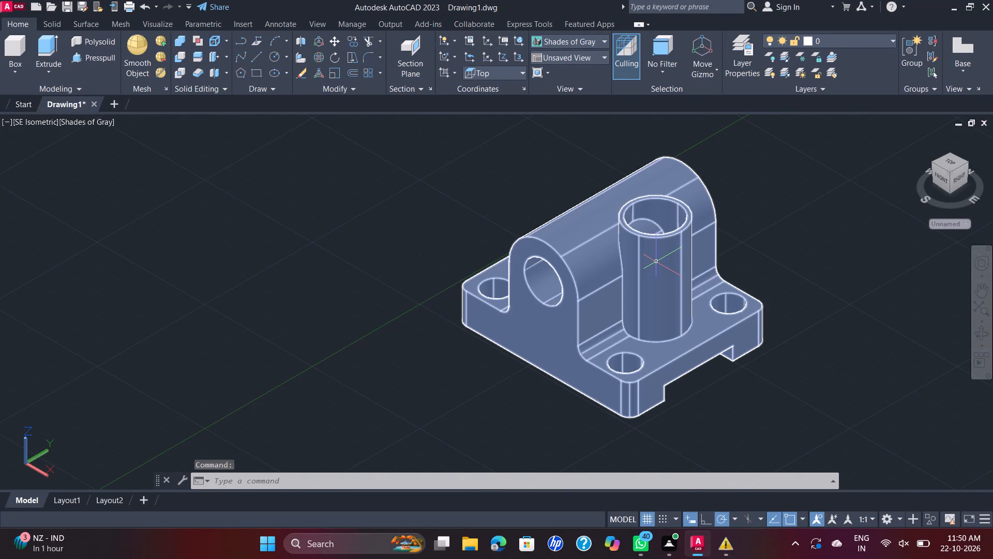
scroll(661, 268, "down", 1)
scroll(671, 277, "up", 1)
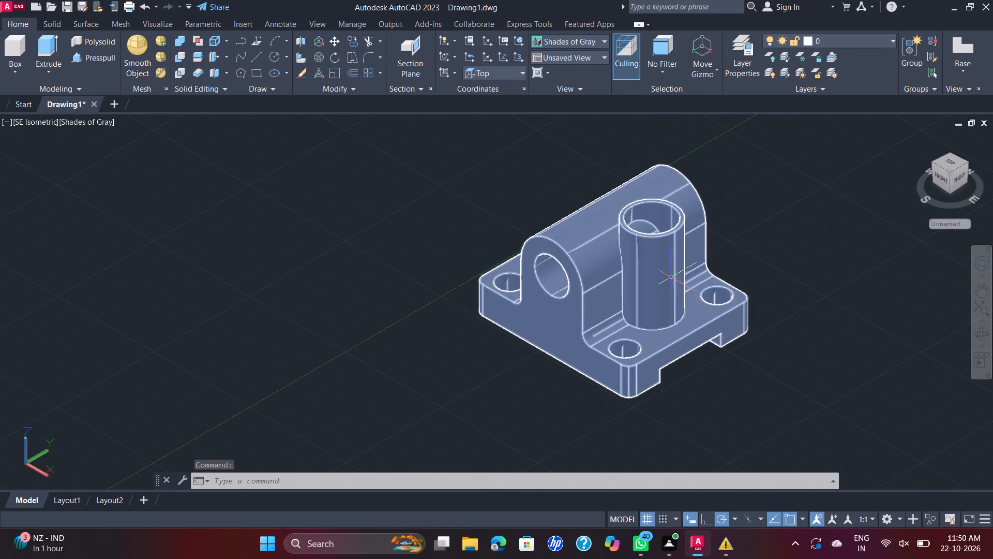
middle_click_drag(684, 300, 789, 254)
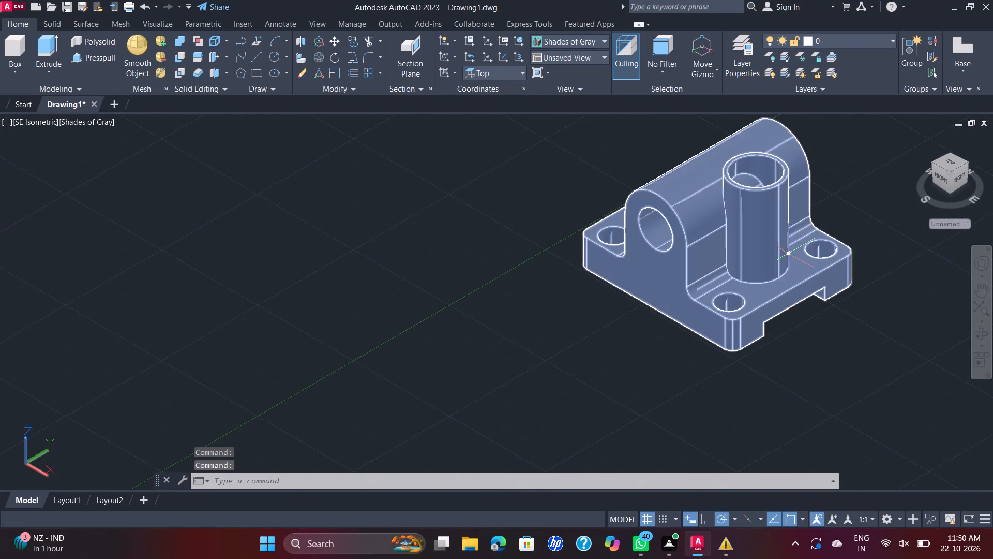
scroll(789, 254, "up", 1)
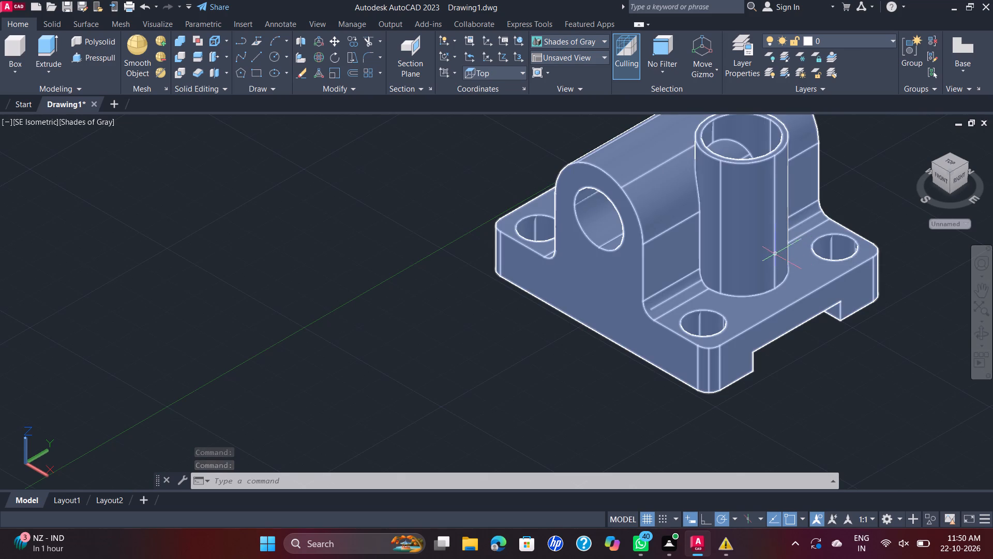
middle_click_drag(779, 259, 758, 292)
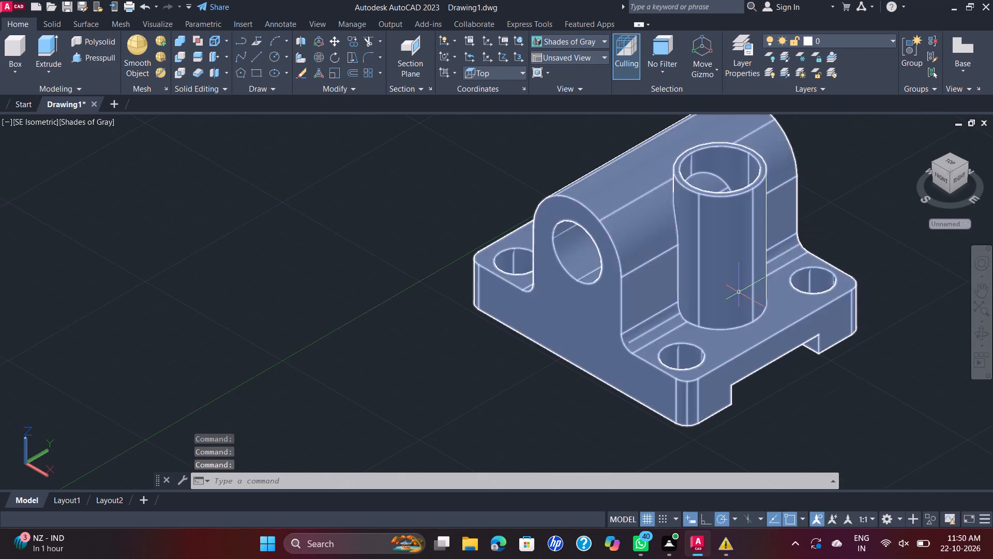
middle_click_drag(739, 292, 640, 358)
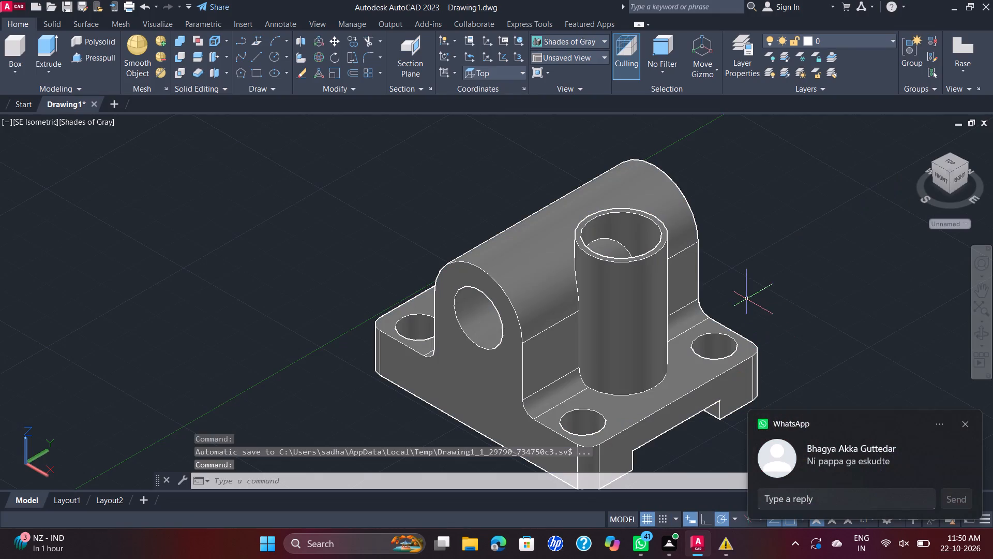
scroll(635, 249, "down", 2)
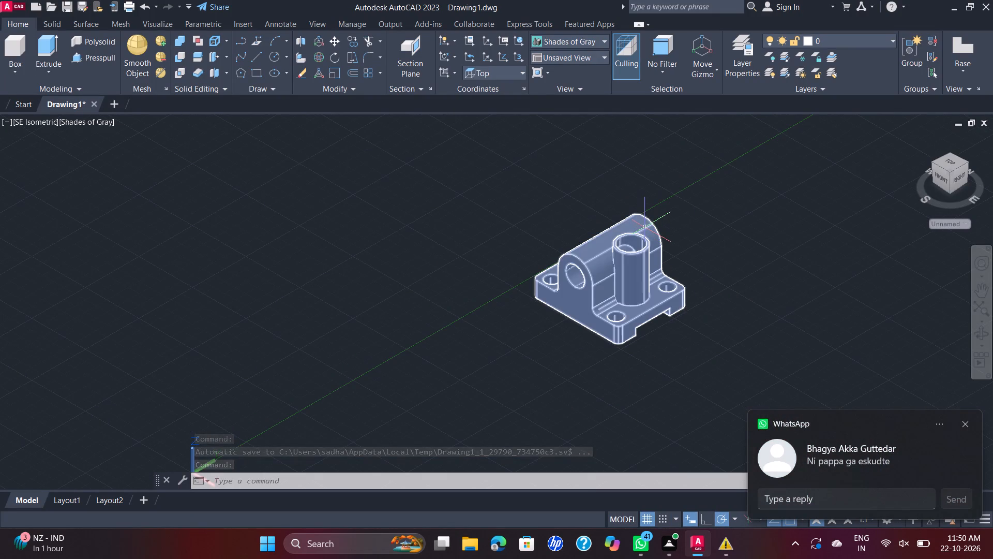
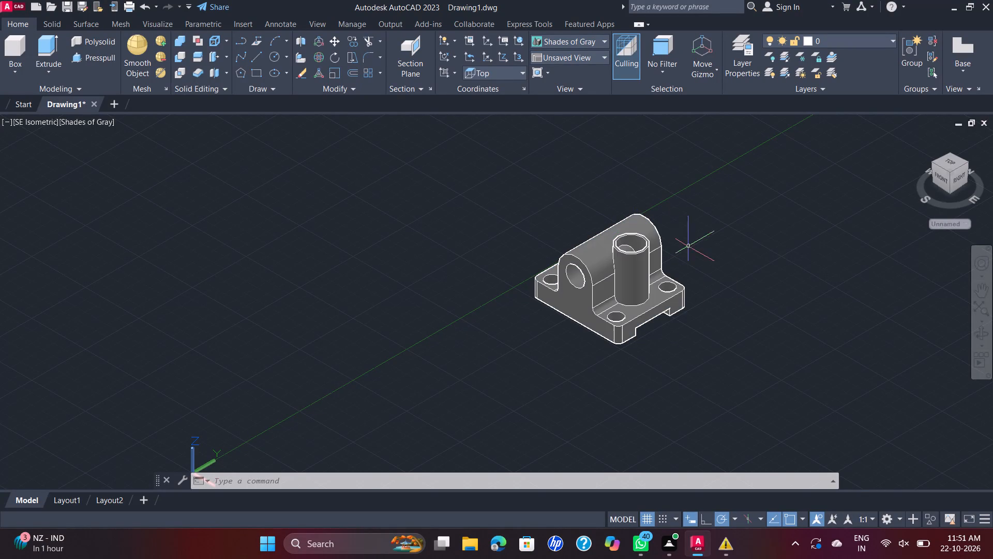
Save the bracket drawing in the Documents folder under the file name D 51.
middle_click_drag(612, 256, 612, 256)
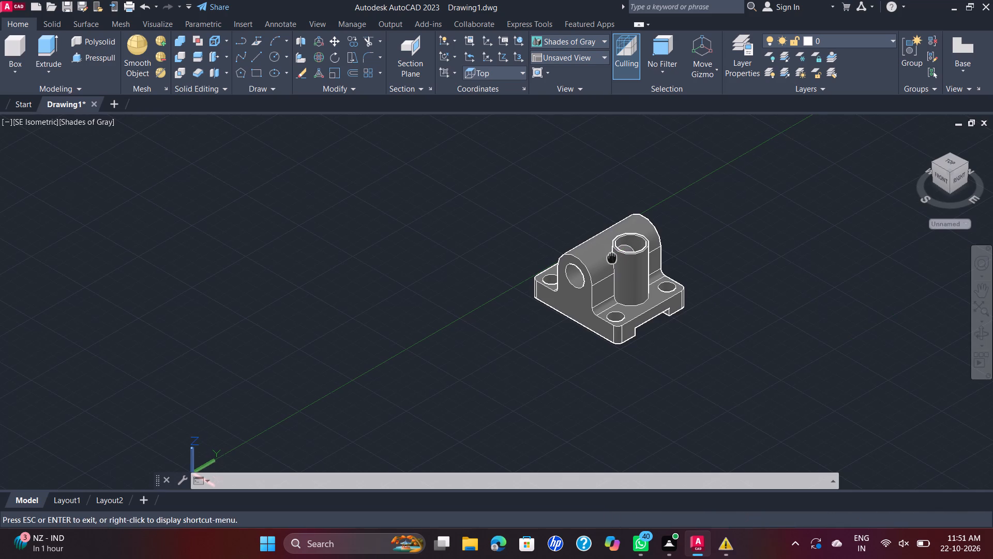
middle_click_drag(612, 256, 517, 273)
scroll(511, 274, "up", 2)
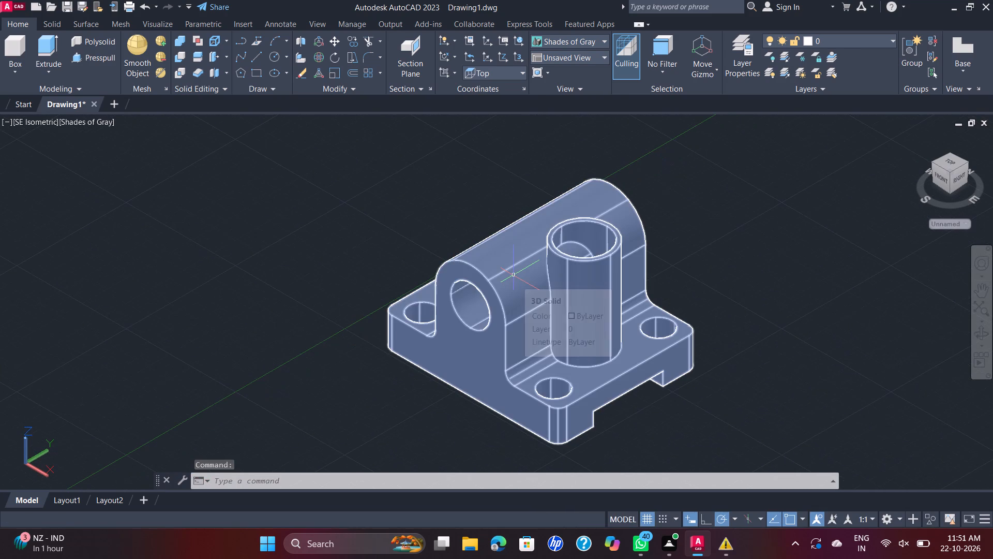
key("ctrl+s")
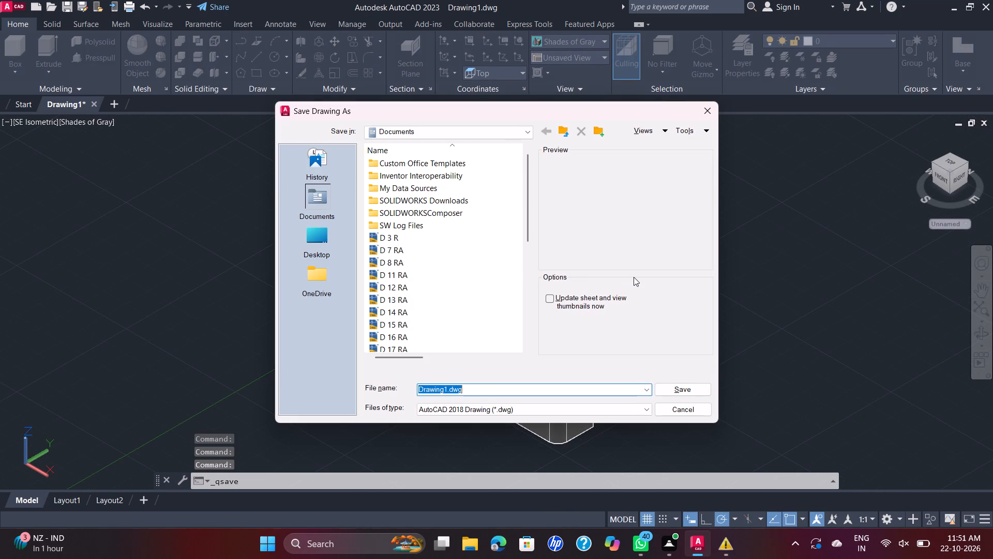
type("51")
key("BackSpace")
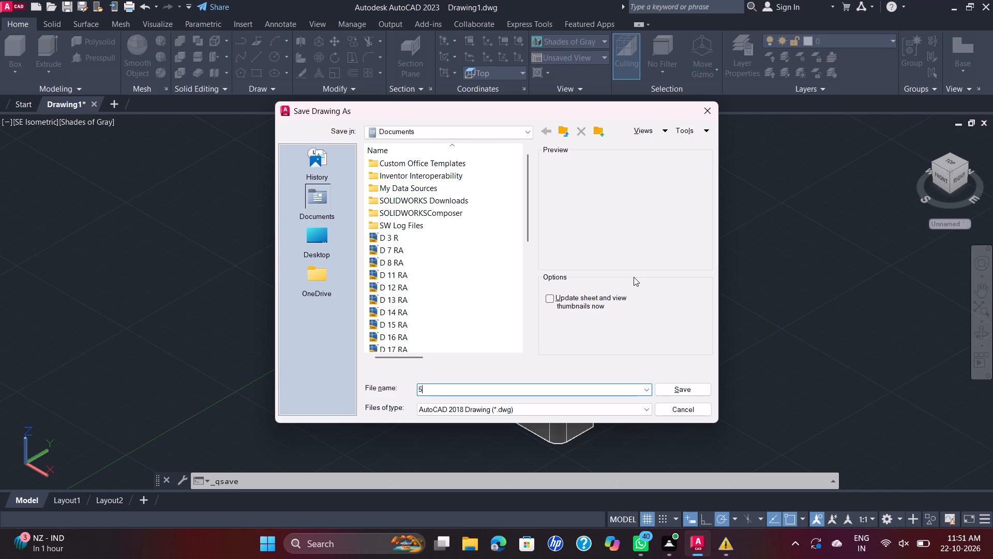
key("BackSpace")
key("d")
key("space")
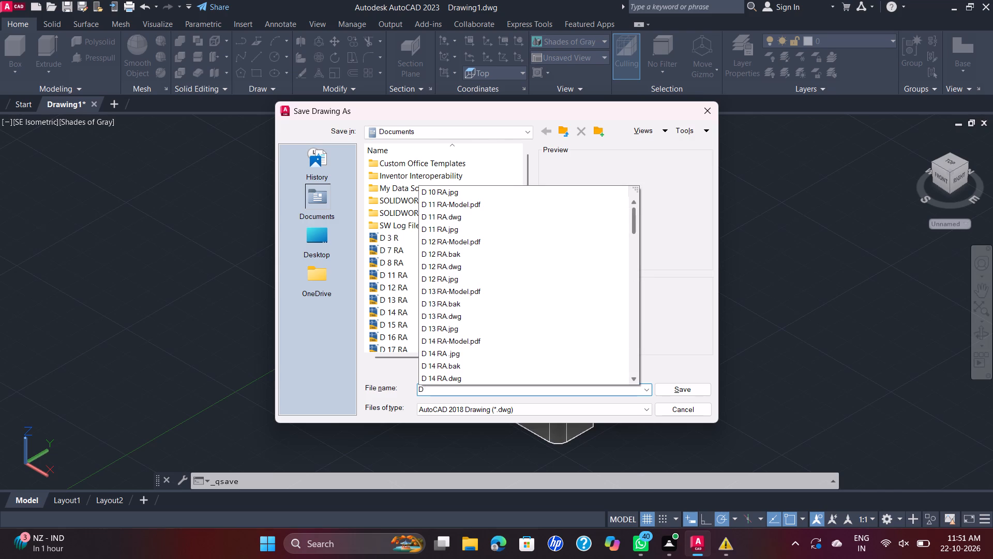
type("5")
key("1")
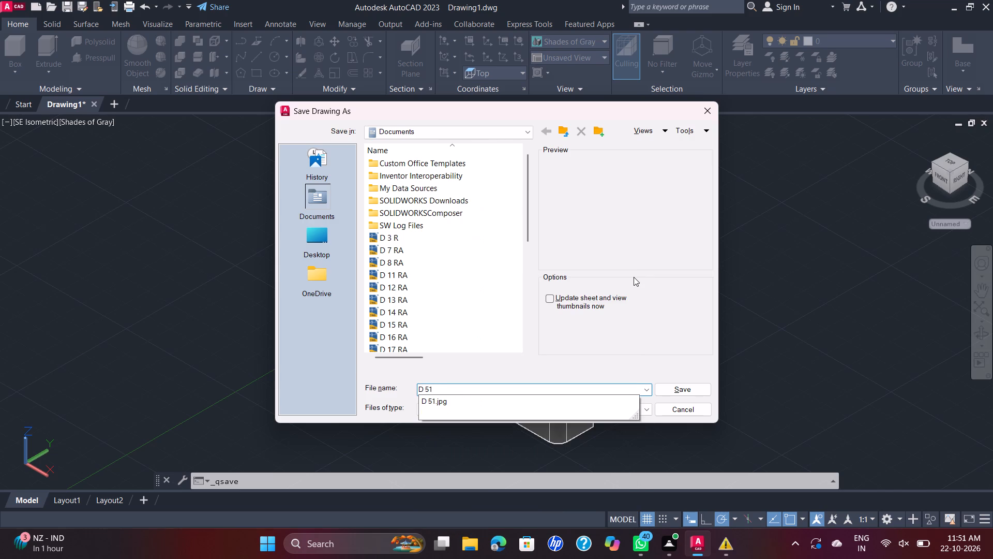
key("Return")
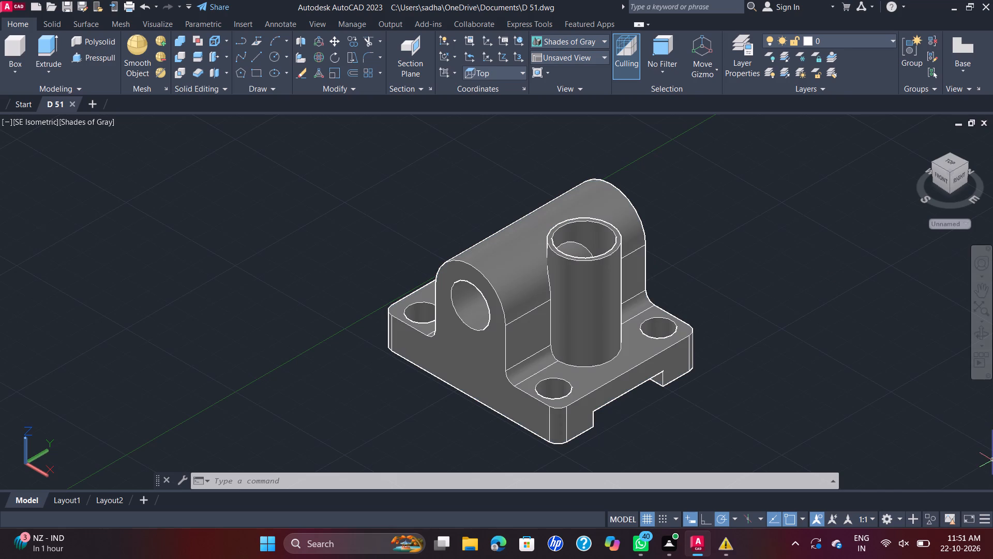
Start a plot of the model using the DWG To PDF.pc3 plotter with landscape orientation.
type("PLO")
key("t")
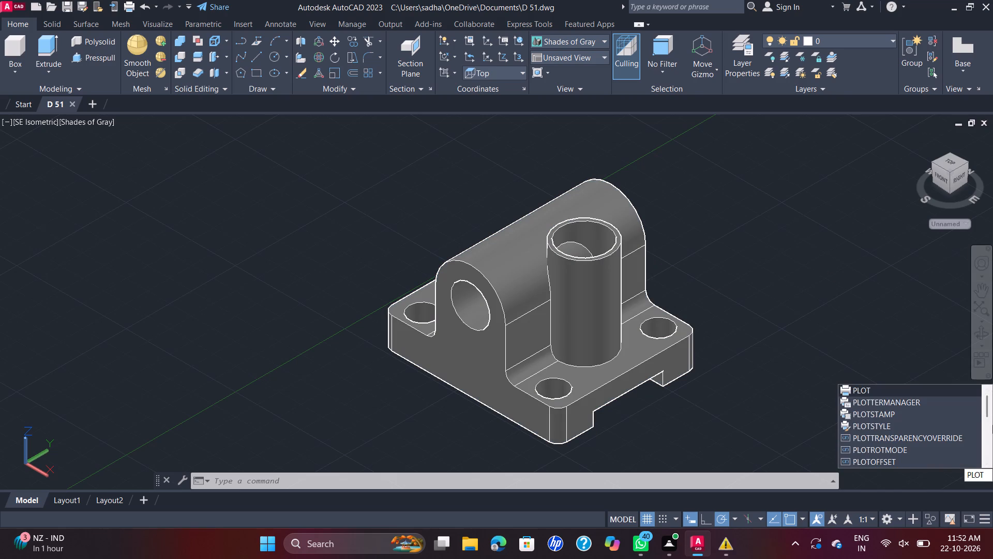
key("Return")
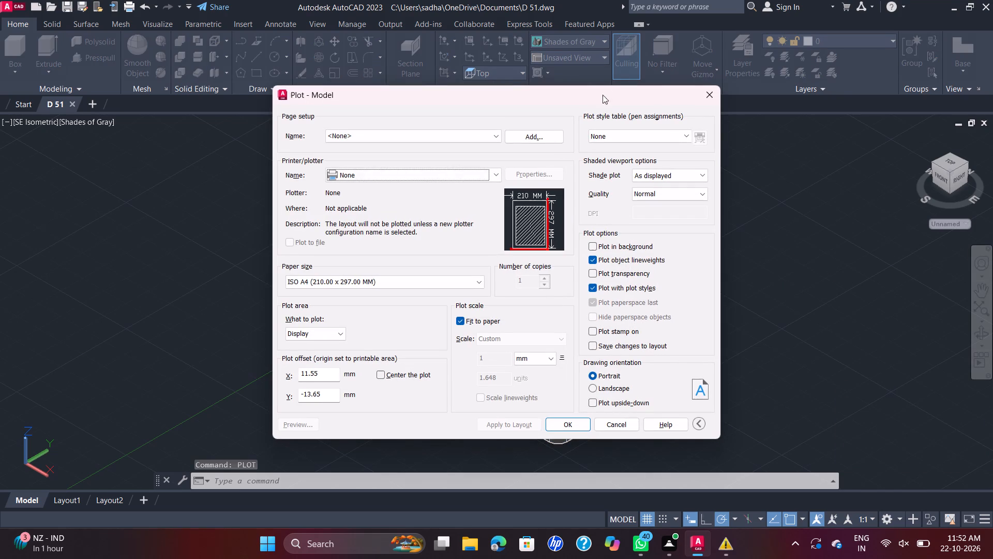
left_click(496, 178)
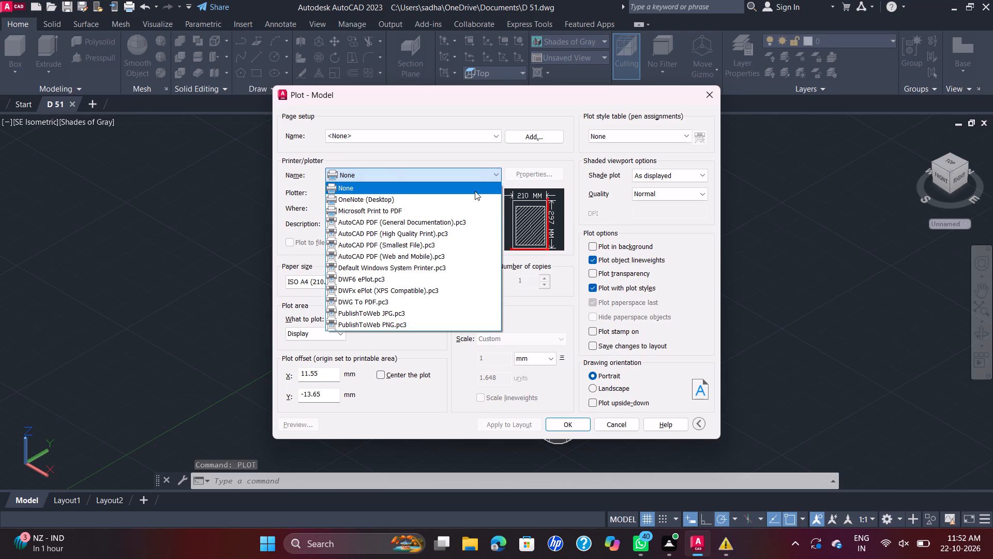
left_click(448, 302)
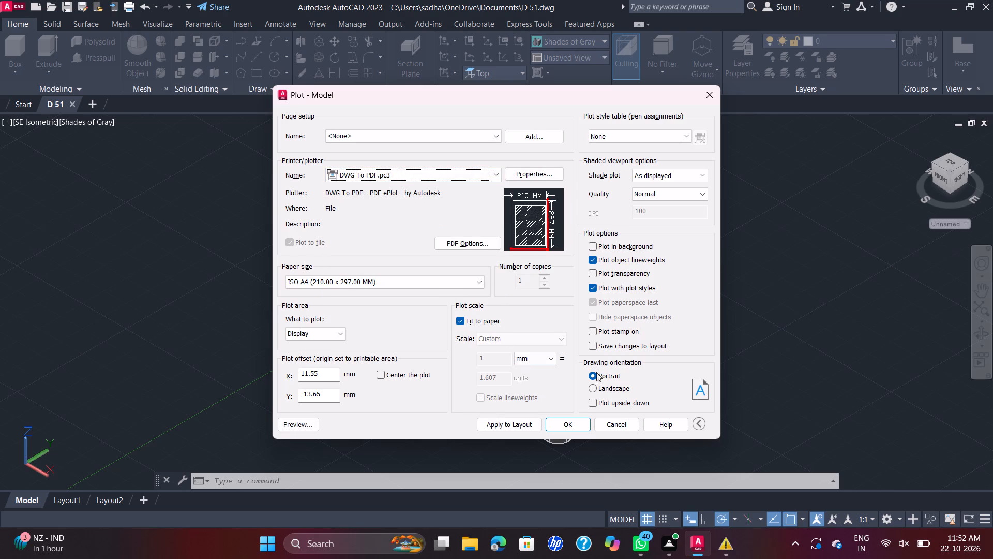
left_click(593, 387)
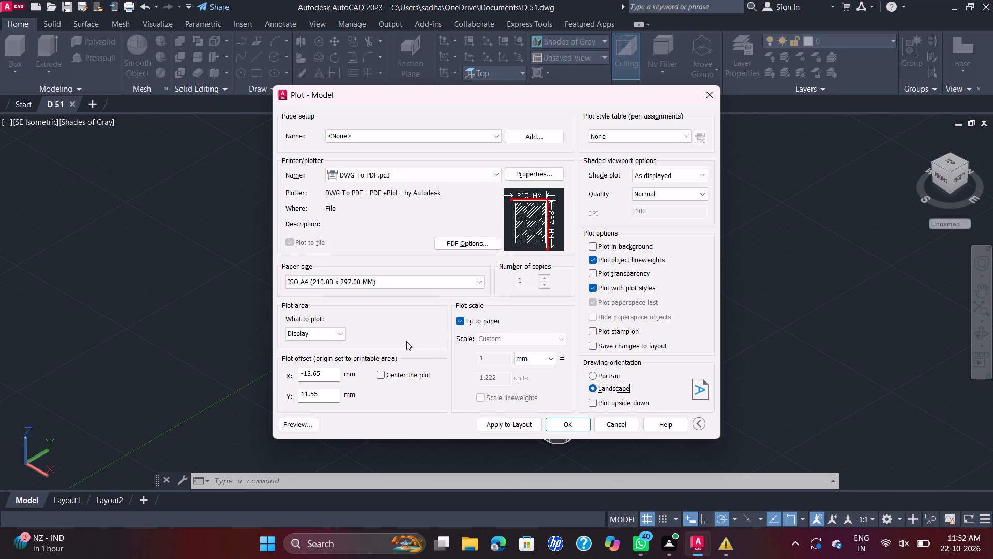
Set the plot area to a window enclosing the whole bracket.
left_click(341, 336)
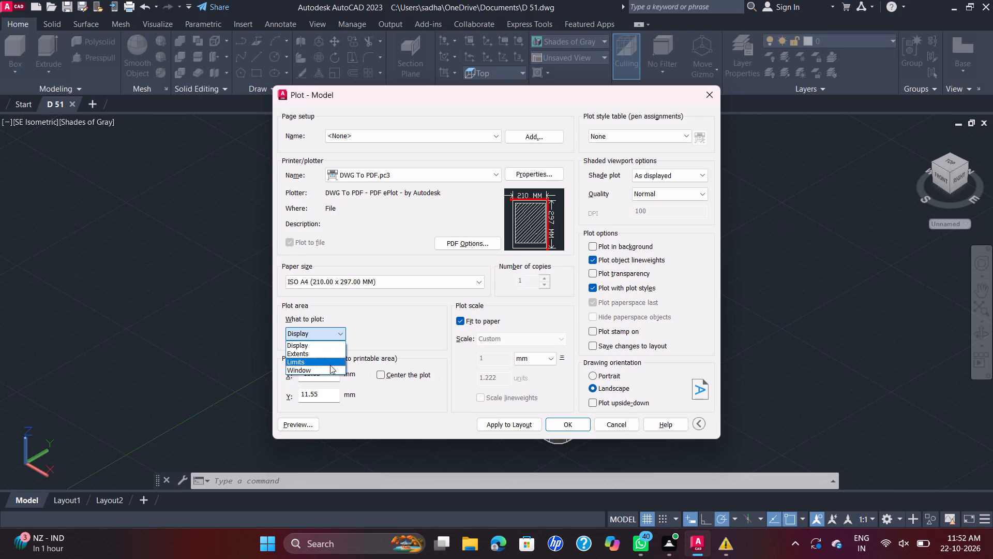
left_click(330, 369)
scroll(464, 270, "down", 1)
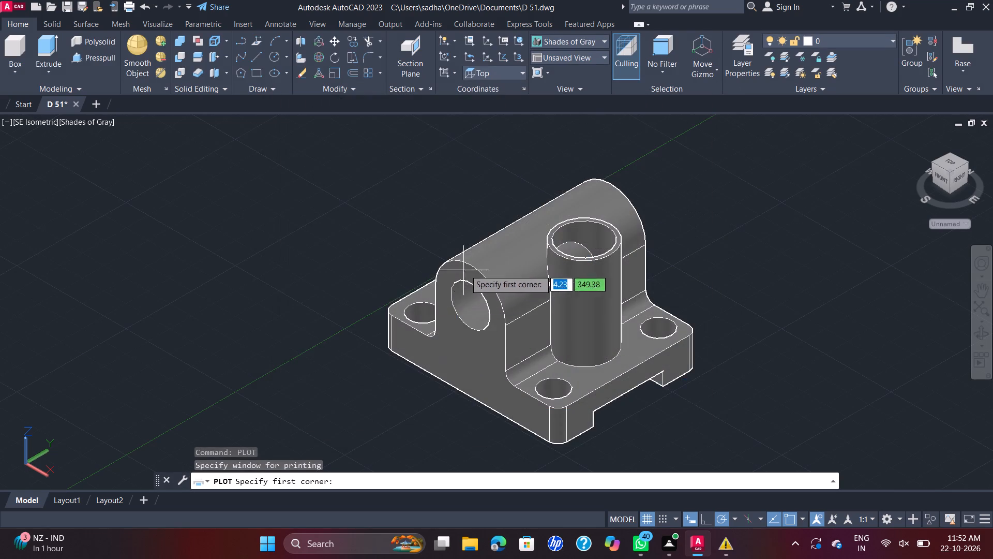
scroll(465, 270, "down", 1)
left_click(359, 222)
left_click(612, 396)
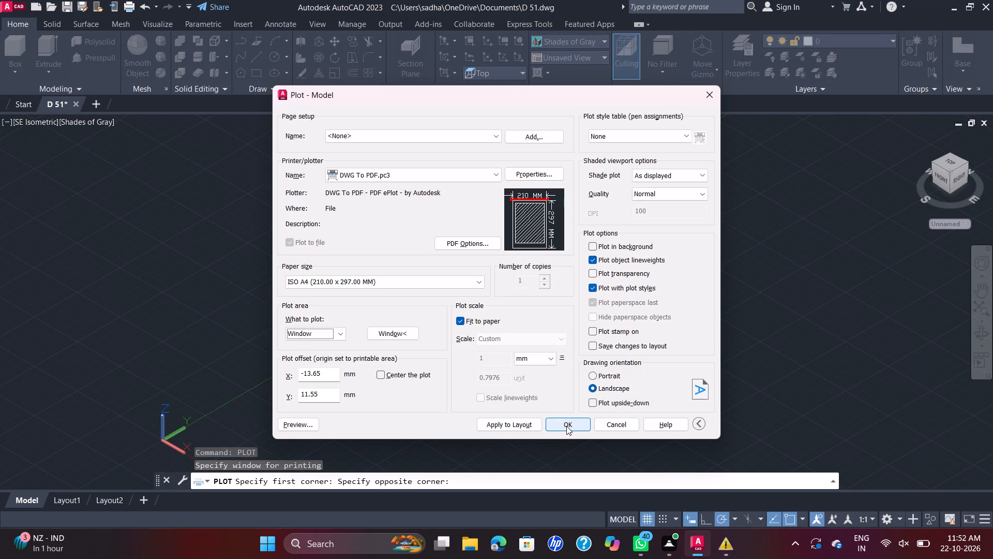
Run the plot and save the PDF as D 51-Model.pdf in the Documents folder.
left_click(566, 426)
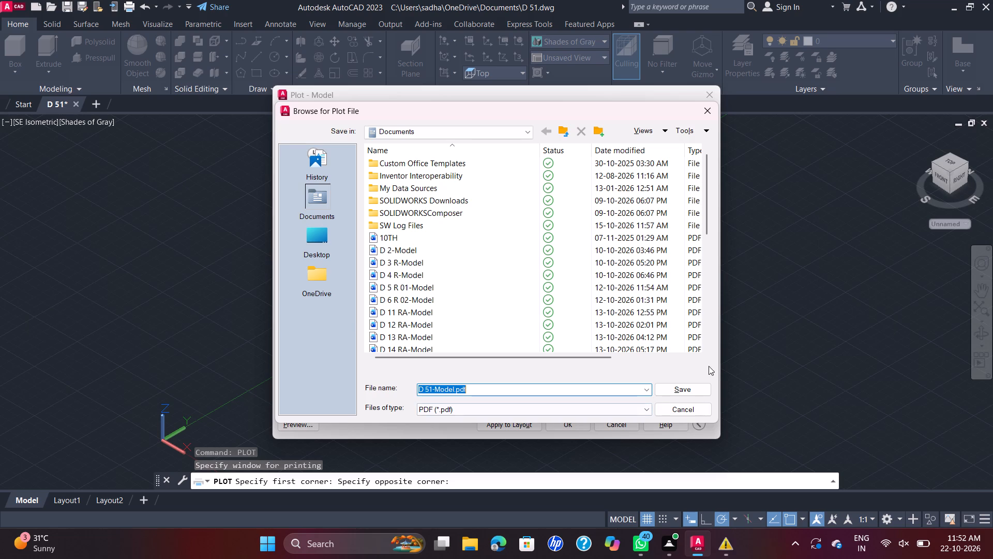
left_click(696, 387)
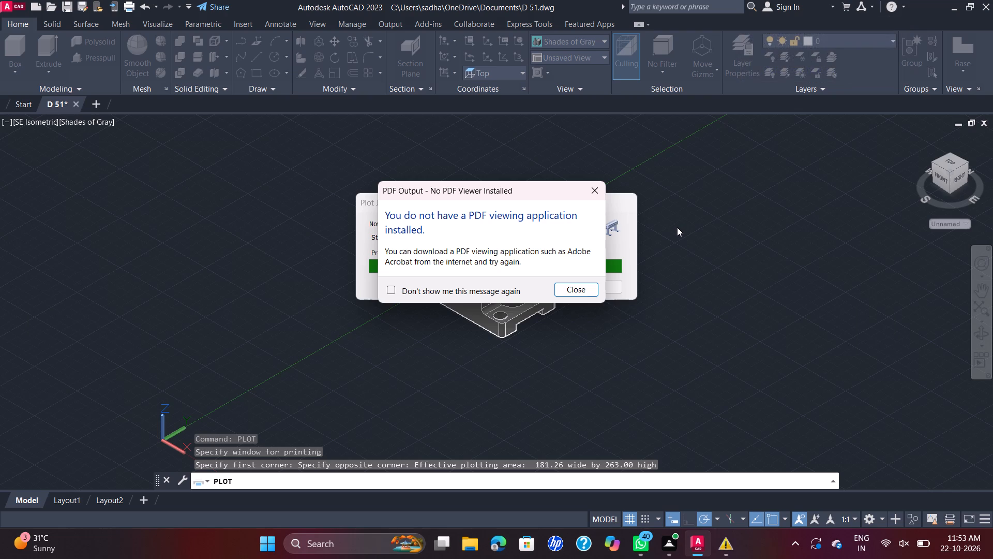
left_click(591, 285)
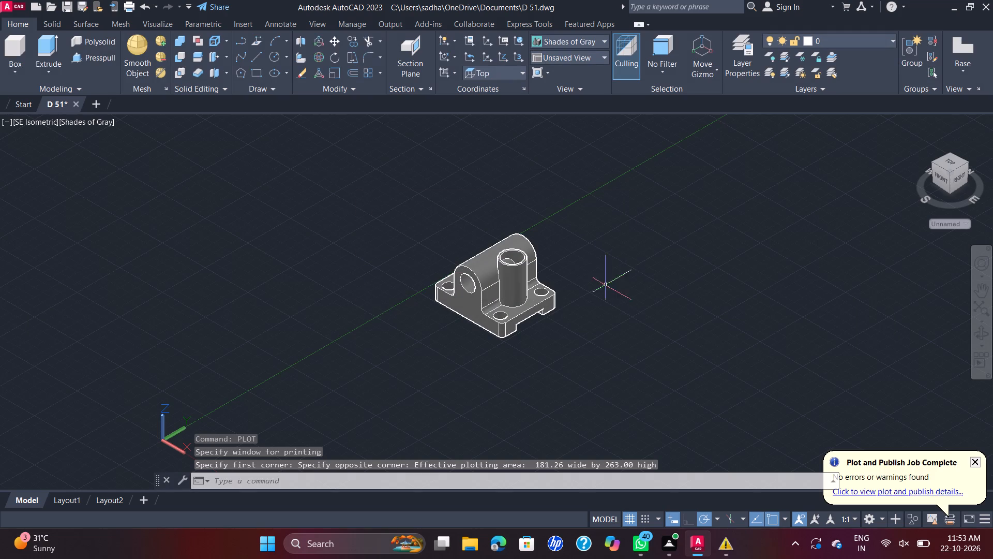